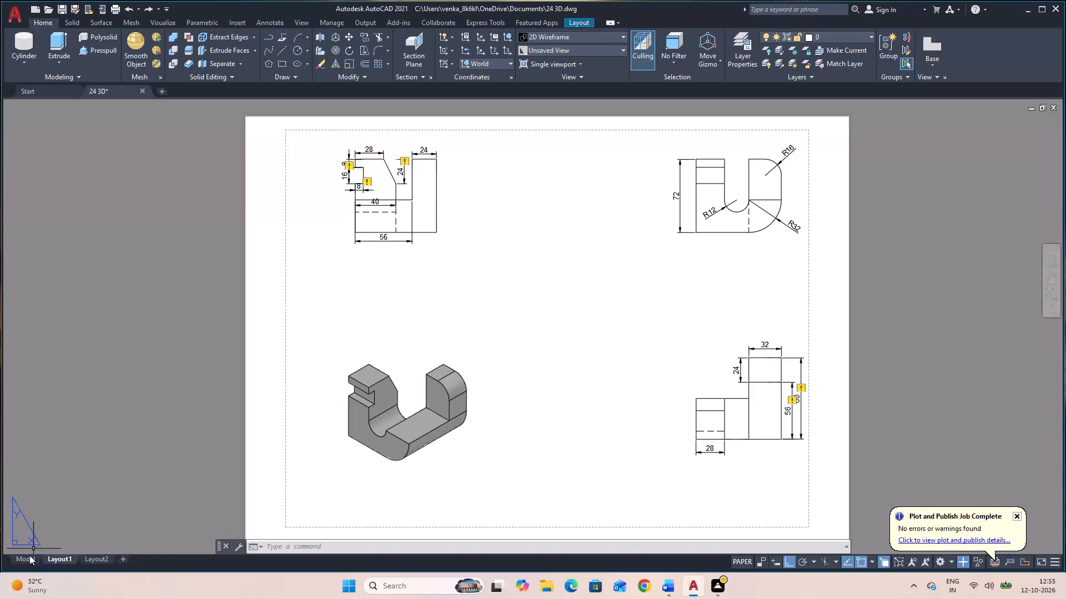
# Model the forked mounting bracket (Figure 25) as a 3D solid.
# Close the 24 3D drawing without saving its changes.
pyautogui.click(33, 559)
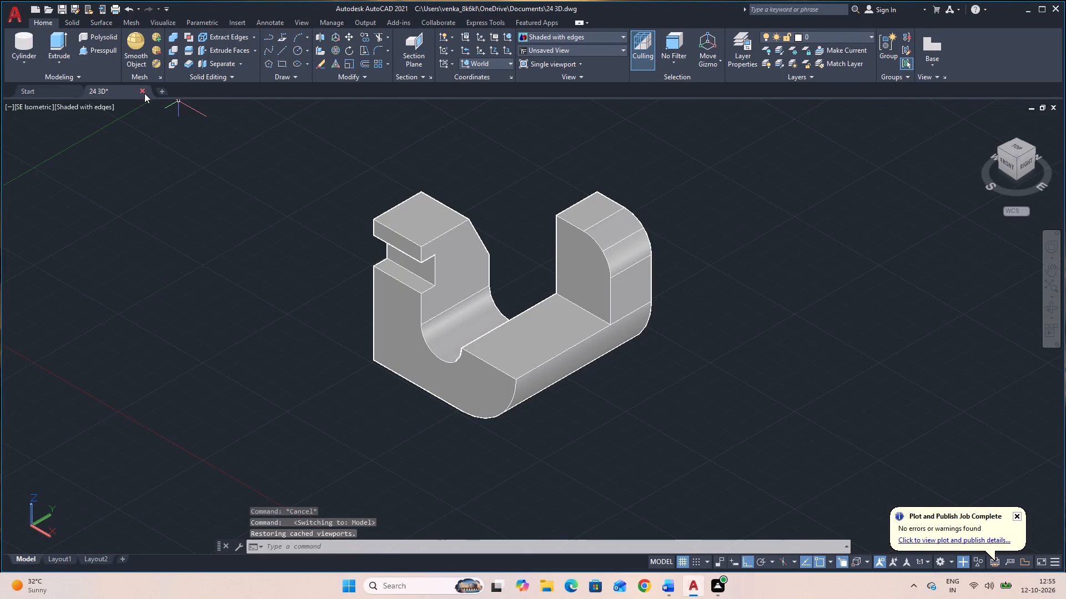
pyautogui.click(144, 93)
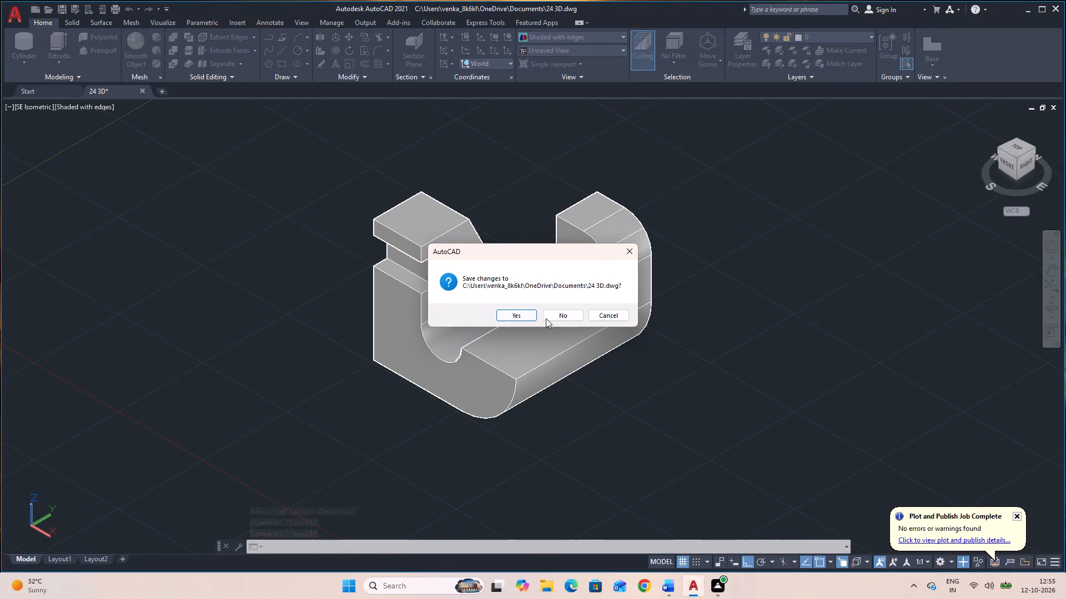
pyautogui.click(560, 314)
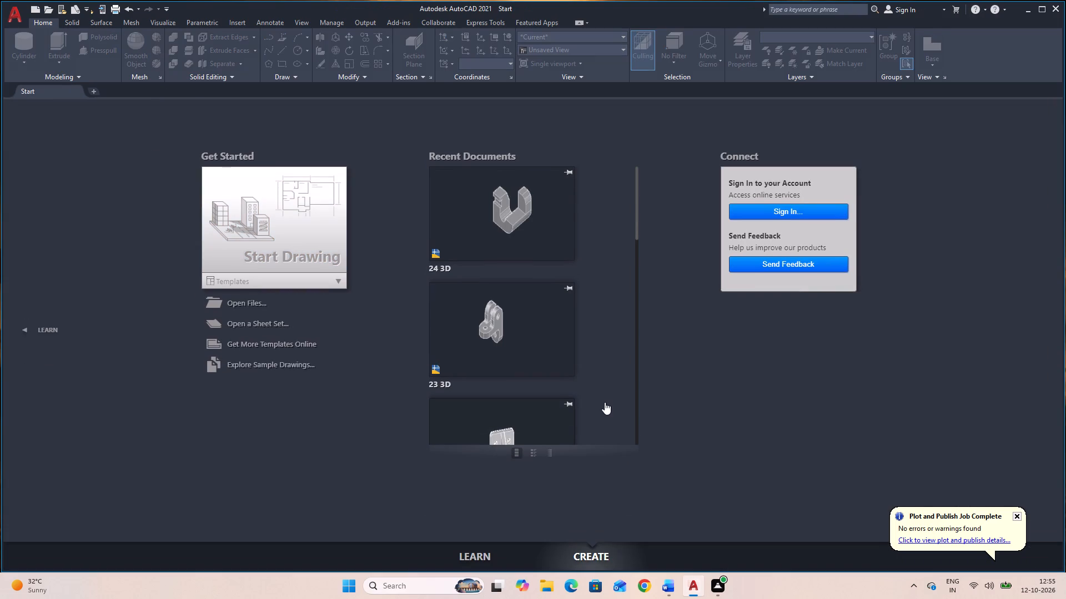
# Start a new drawing and set it to the Shaded with edges visual style and the SE Isometric view.
pyautogui.click(310, 245)
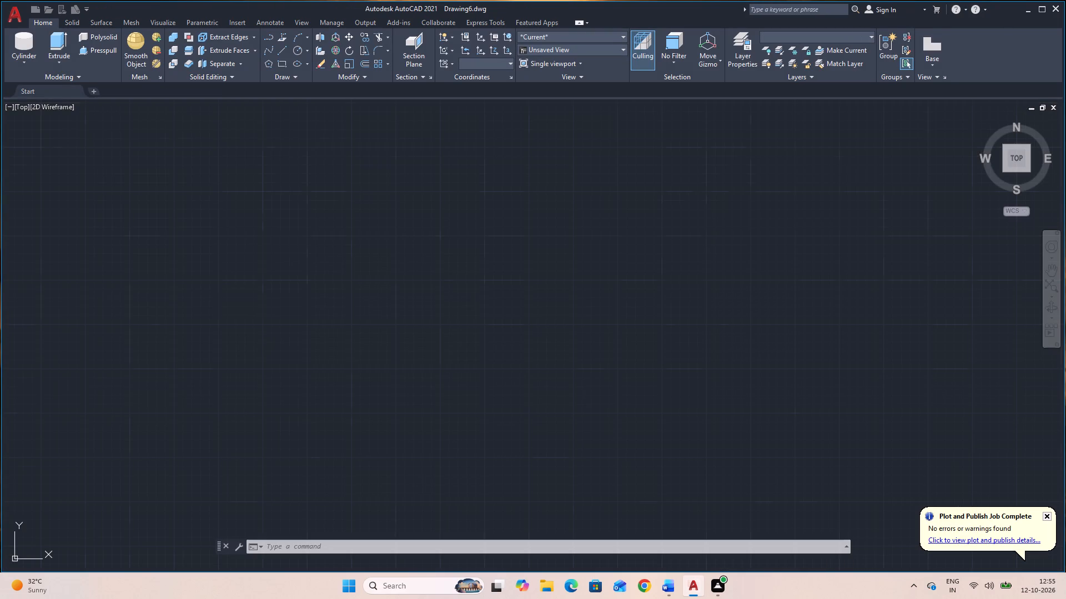
pyautogui.click(583, 36)
pyautogui.click(581, 106)
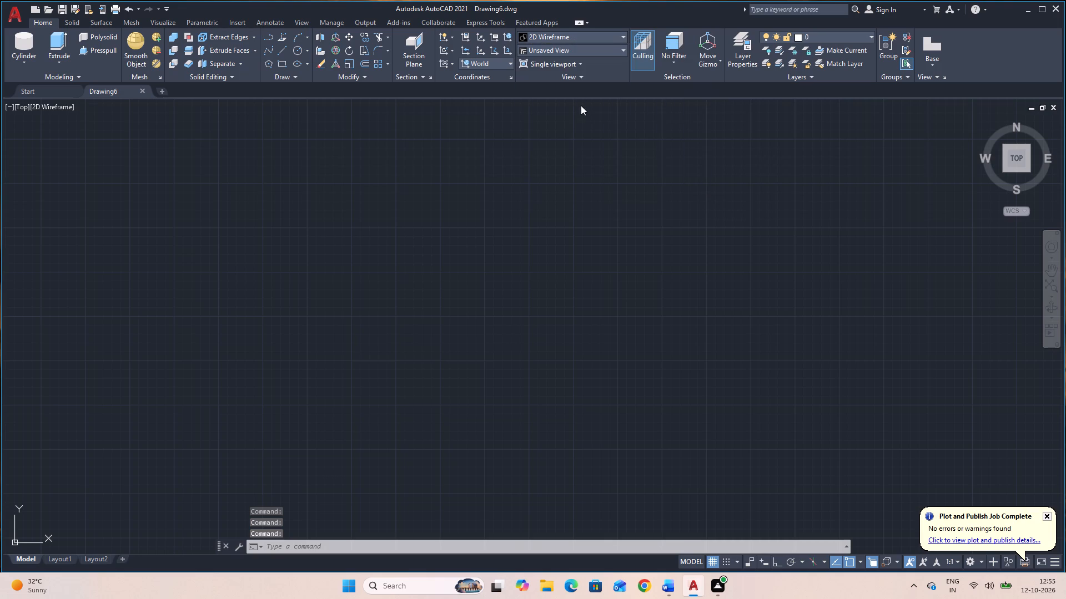
pyautogui.click(579, 54)
pyautogui.click(577, 138)
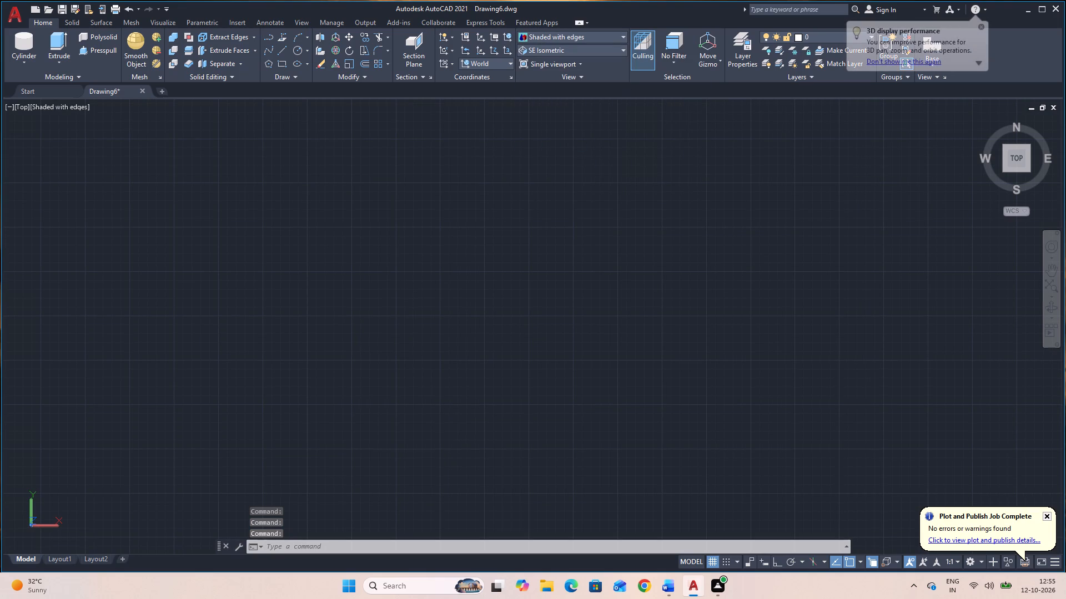
pyautogui.moveTo(604, 260); pyautogui.dragTo(506, 251, button='middle')
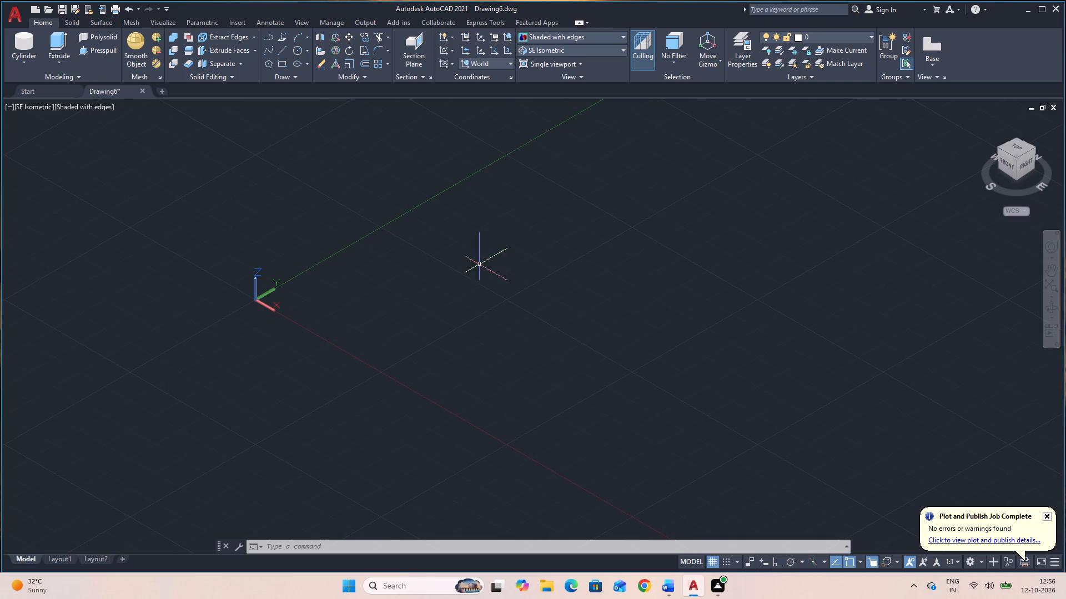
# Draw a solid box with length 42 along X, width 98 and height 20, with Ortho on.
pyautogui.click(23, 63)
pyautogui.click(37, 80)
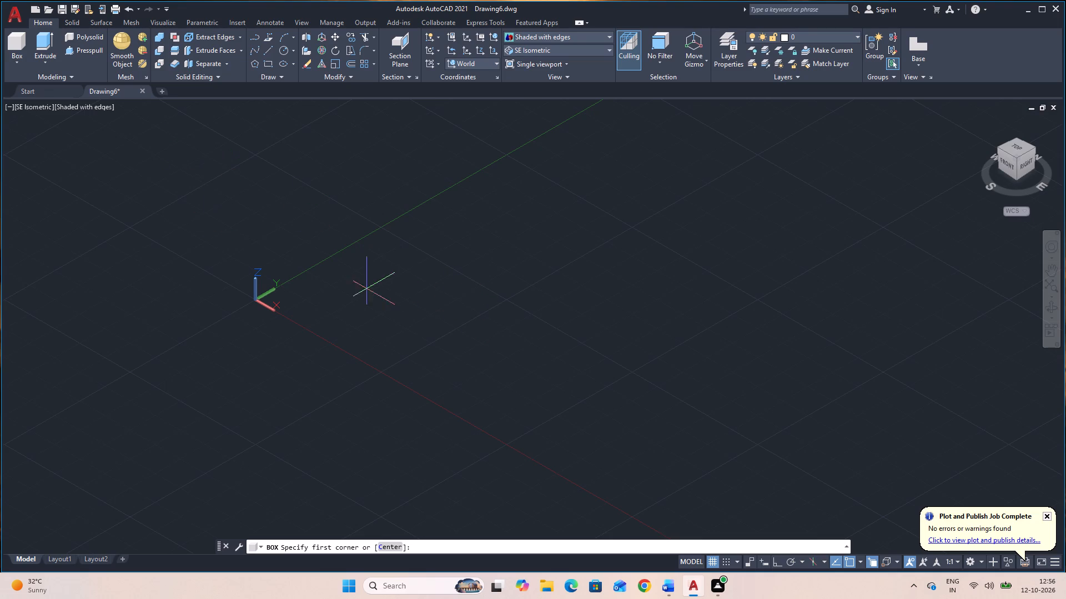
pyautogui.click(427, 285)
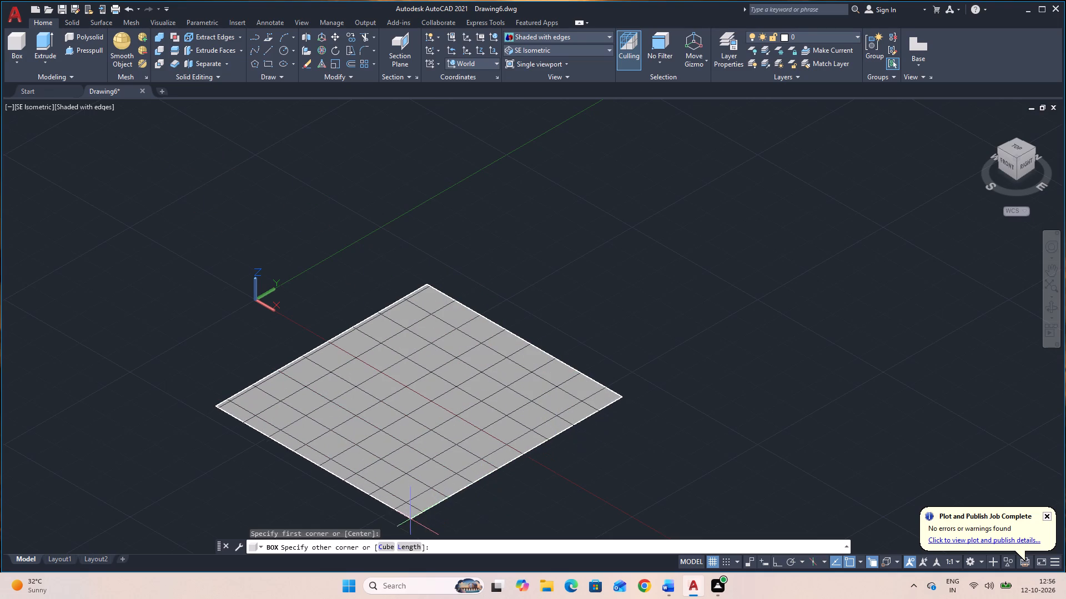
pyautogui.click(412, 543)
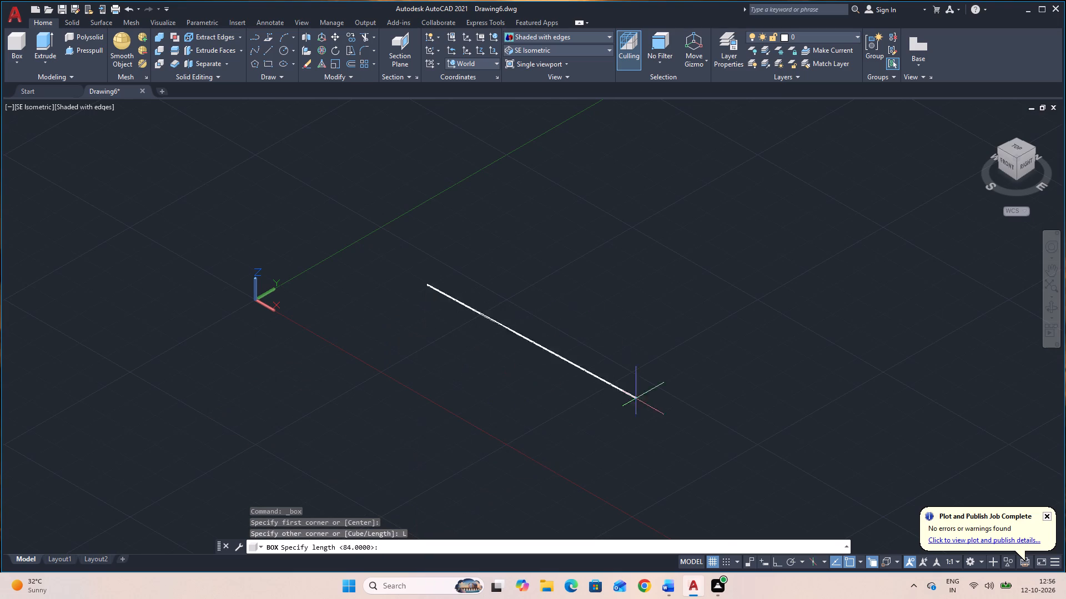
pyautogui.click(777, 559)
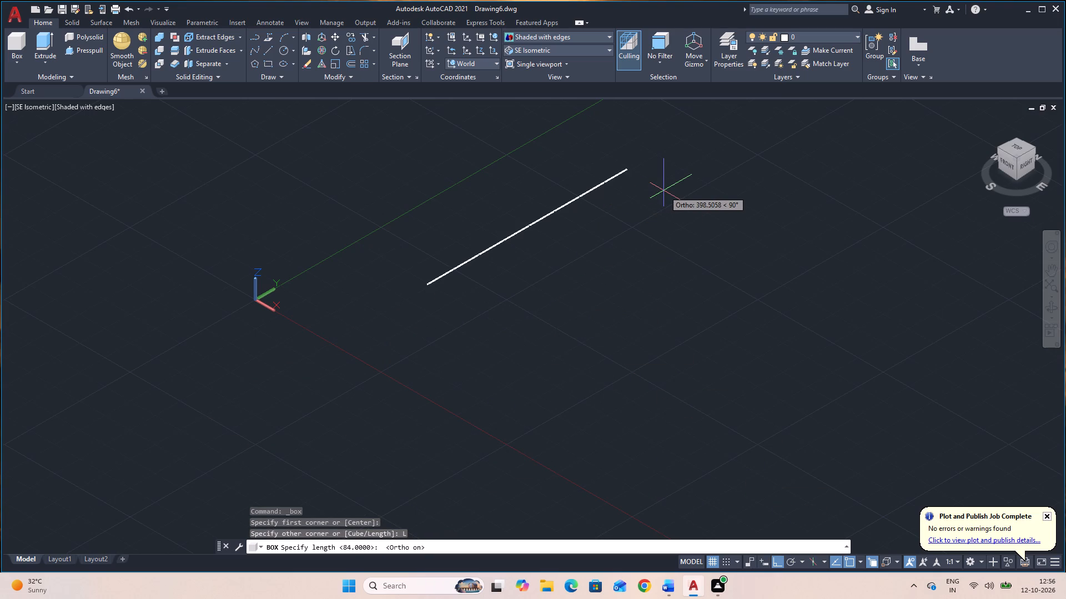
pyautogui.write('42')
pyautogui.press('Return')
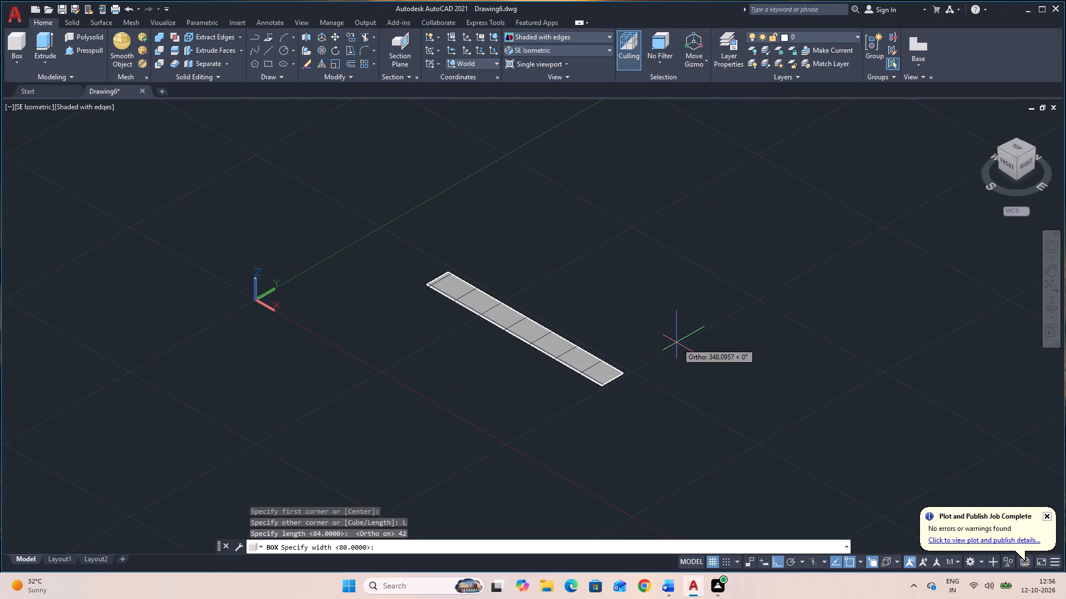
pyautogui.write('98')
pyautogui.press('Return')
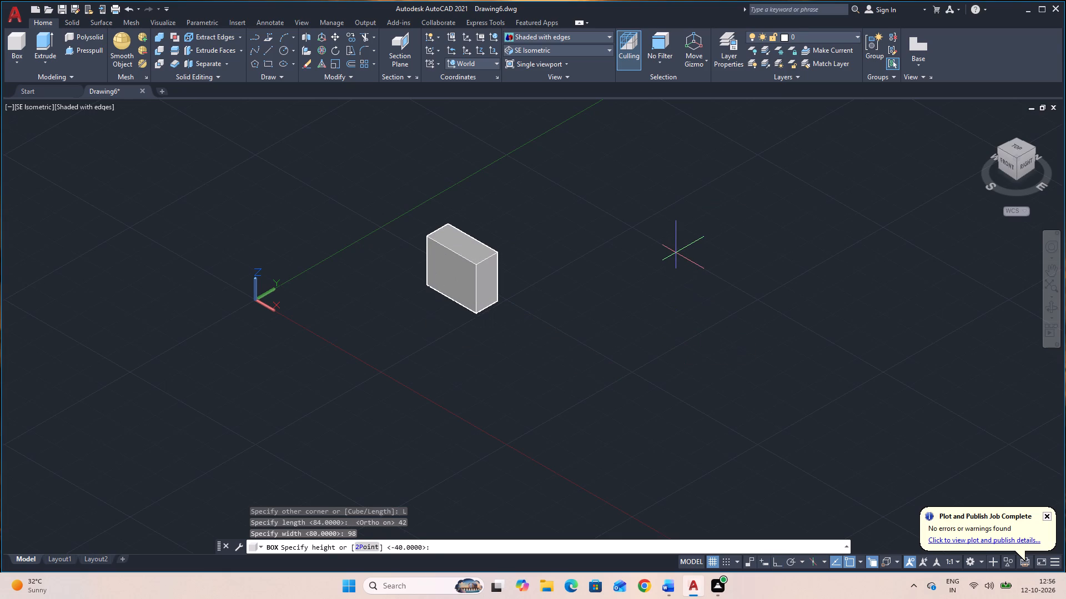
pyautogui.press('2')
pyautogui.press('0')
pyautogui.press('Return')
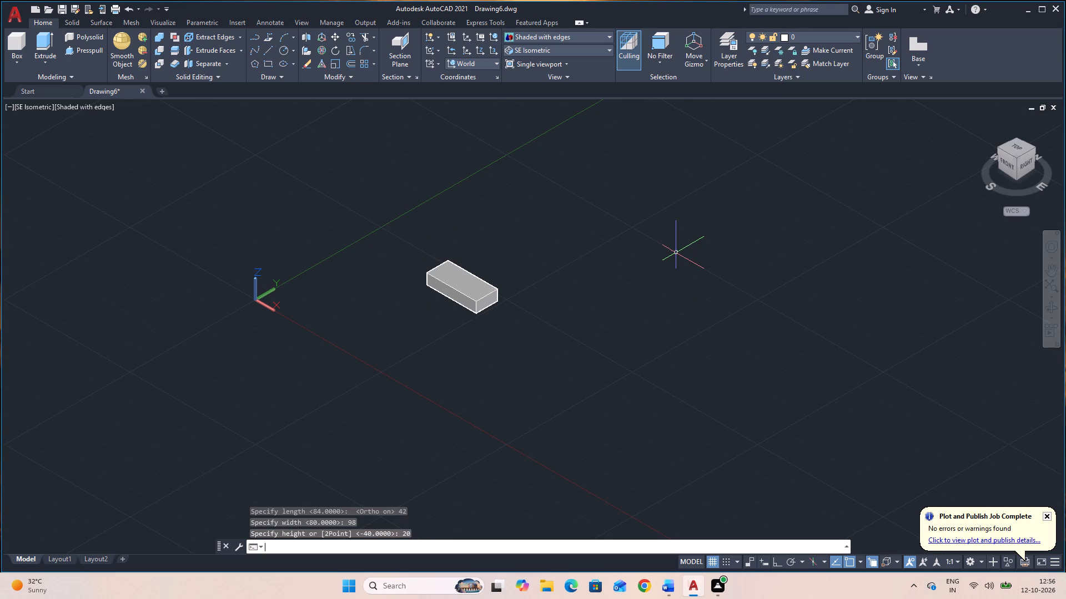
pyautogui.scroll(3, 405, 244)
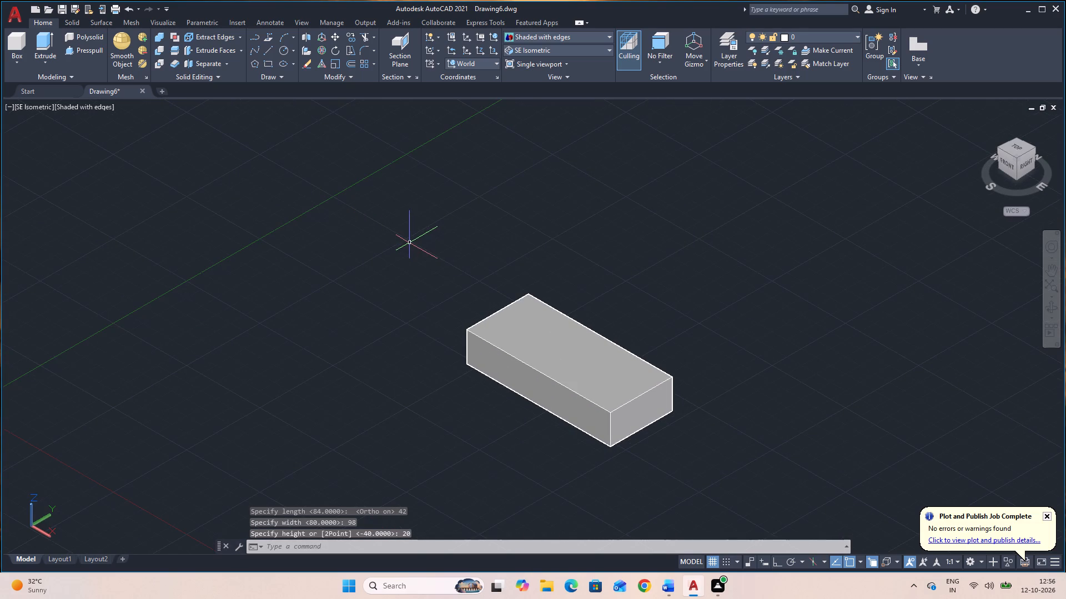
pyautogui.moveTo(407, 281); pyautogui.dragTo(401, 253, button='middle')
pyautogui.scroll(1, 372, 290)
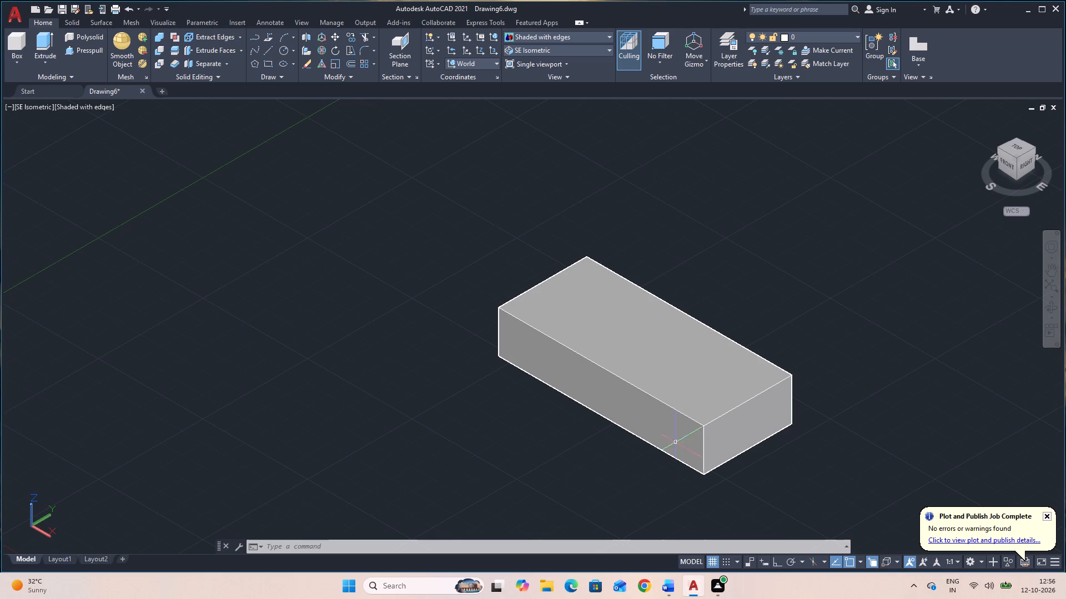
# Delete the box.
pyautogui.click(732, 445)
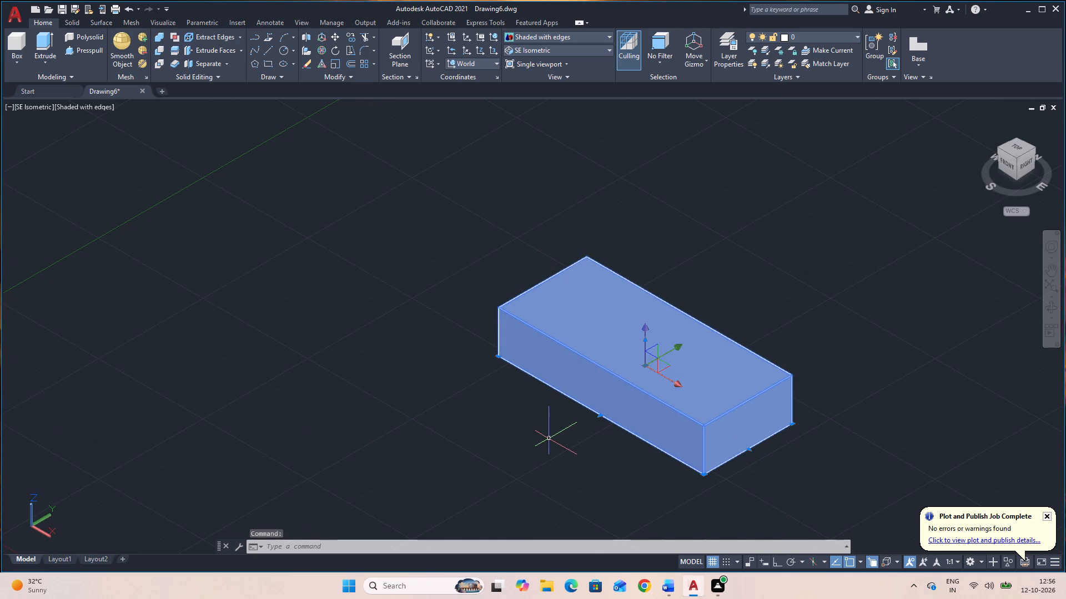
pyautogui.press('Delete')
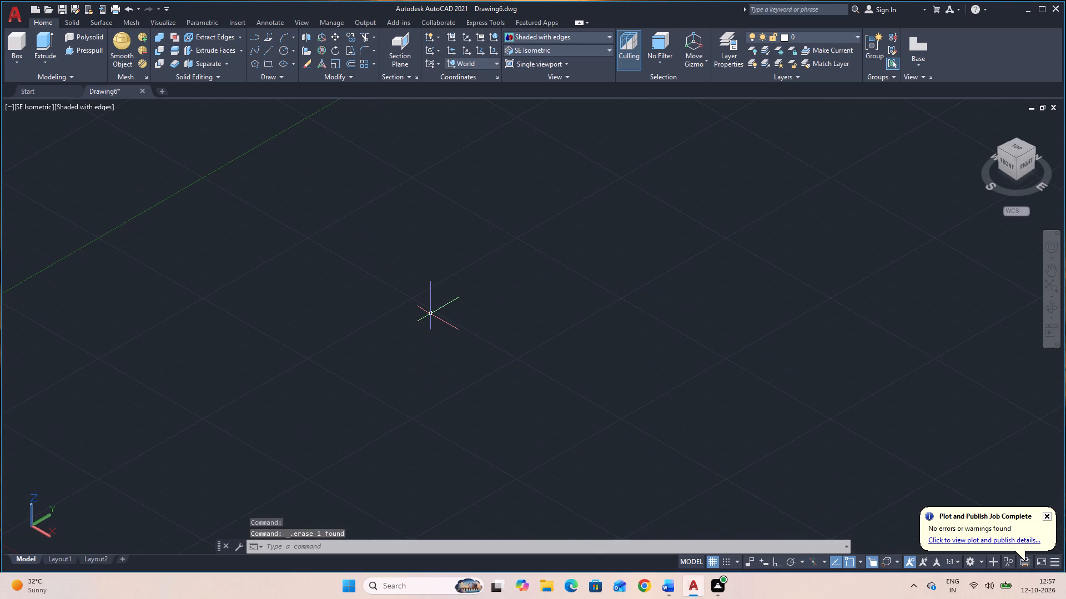
# Draw the profile's notched lower edge with Ortho on: 14 along X, 6 up, 84 along X, 6 down, 14 along X.
pyautogui.press('l')
pyautogui.press('space')
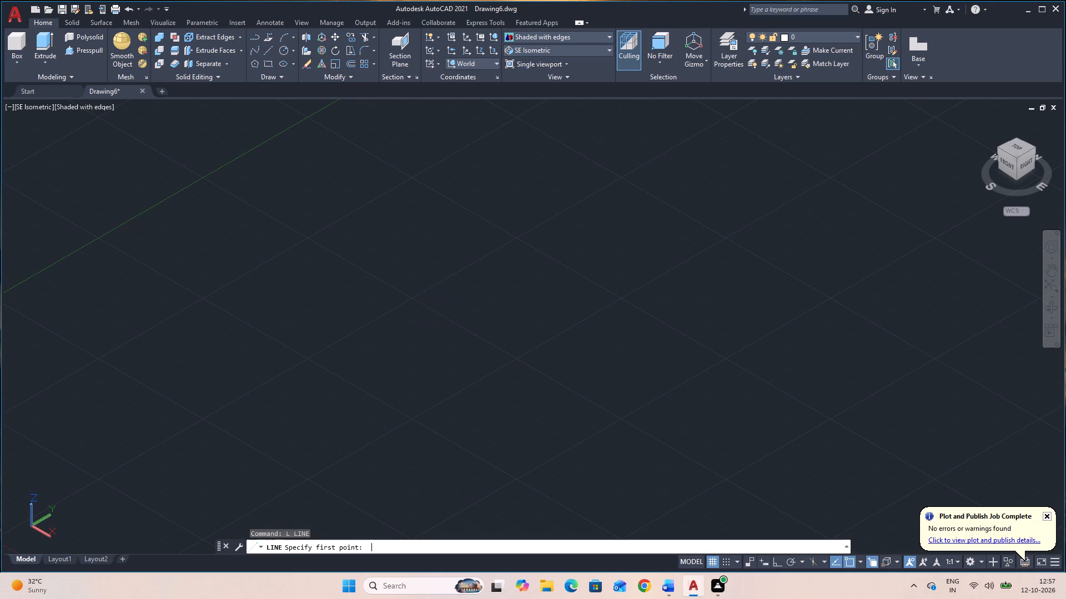
pyautogui.click(415, 291)
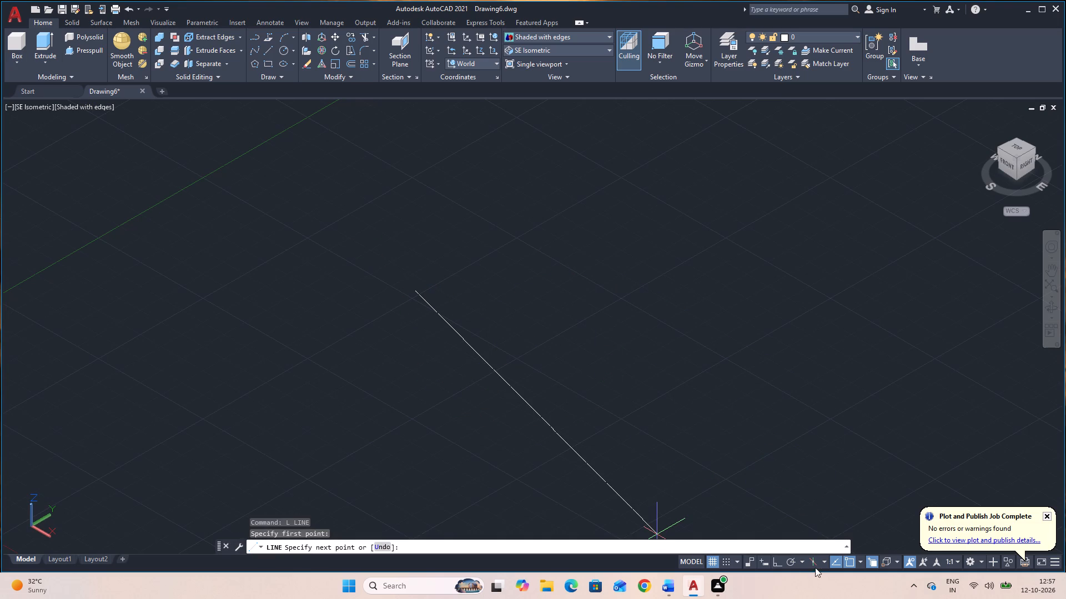
pyautogui.click(778, 562)
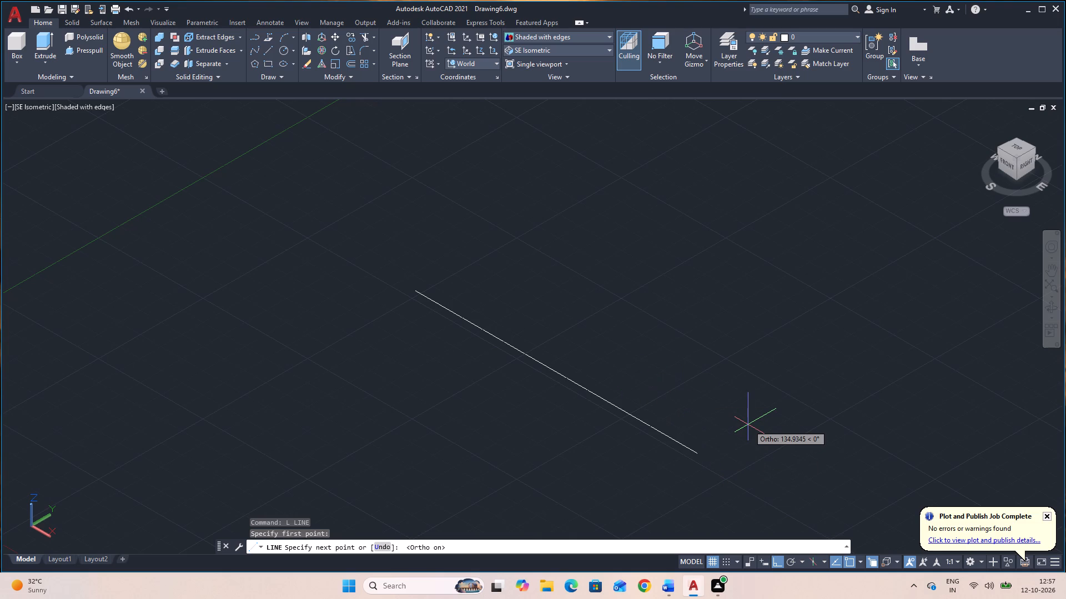
pyautogui.write('14')
pyautogui.press('Return')
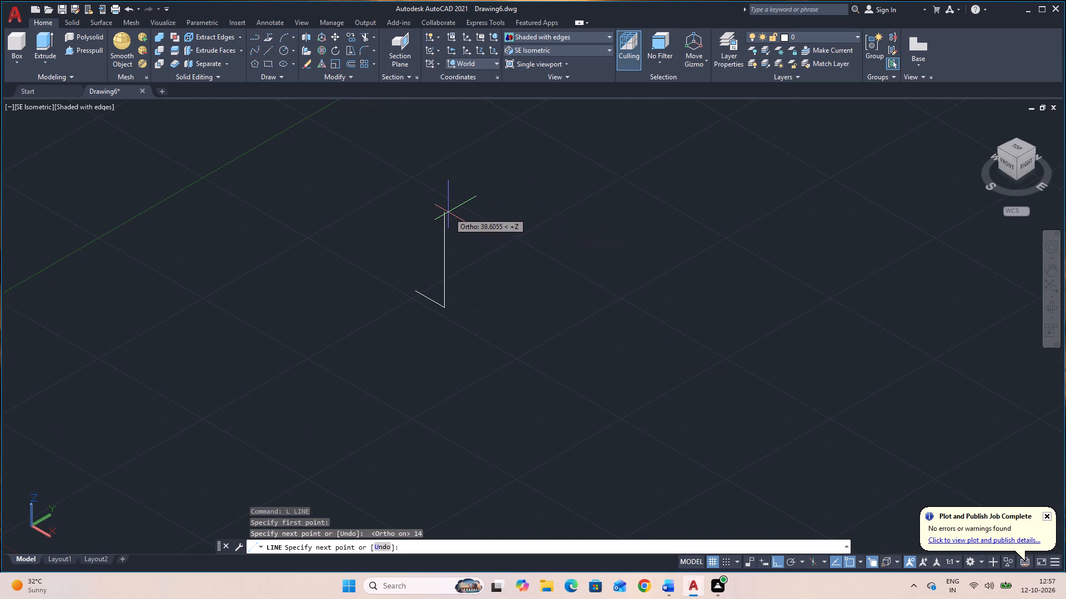
pyautogui.press('6')
pyautogui.press('Return')
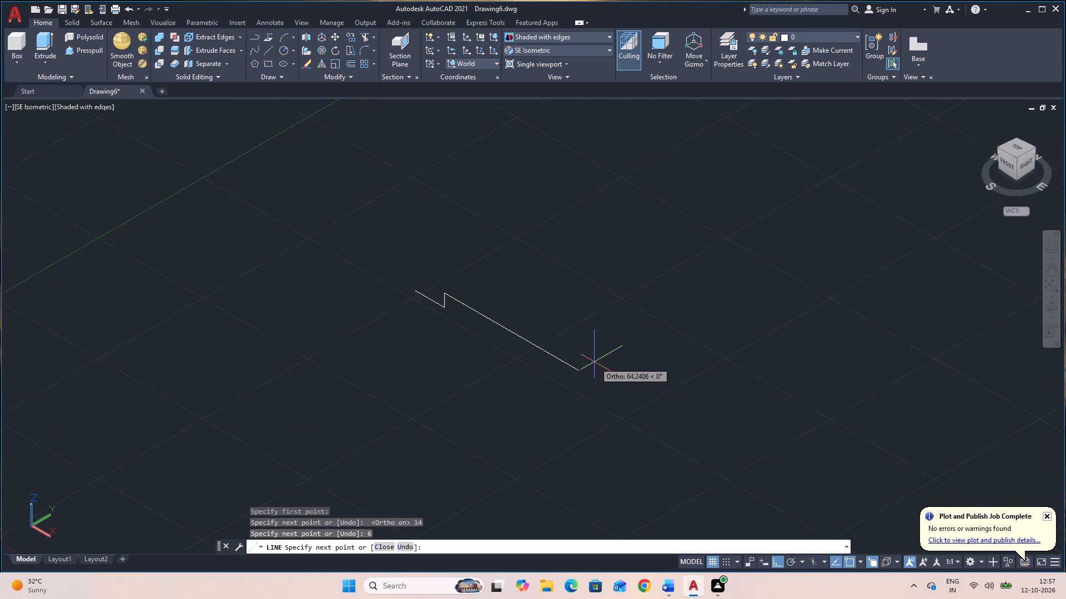
pyautogui.write('84')
pyautogui.press('Return')
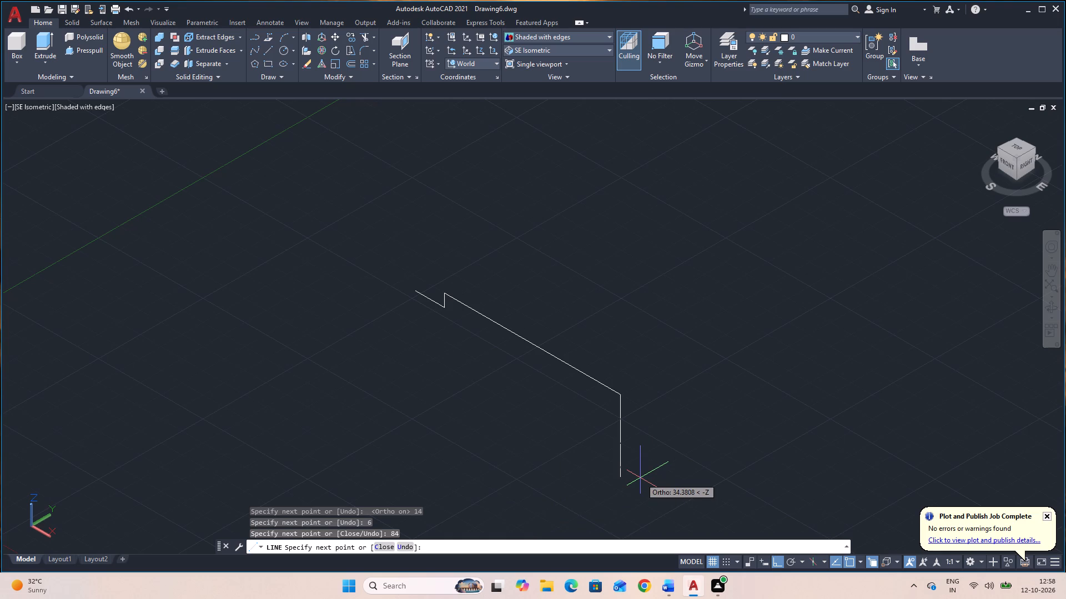
pyautogui.press('6')
pyautogui.press('Return')
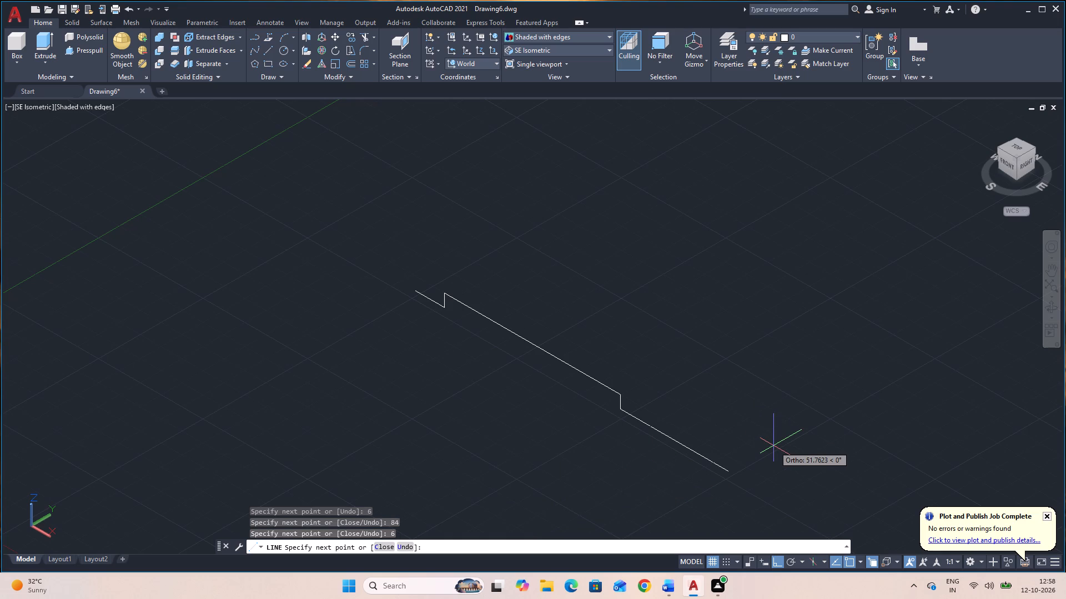
pyautogui.press('4')
pyautogui.press('BackSpace')
pyautogui.write('14')
pyautogui.press('Return')
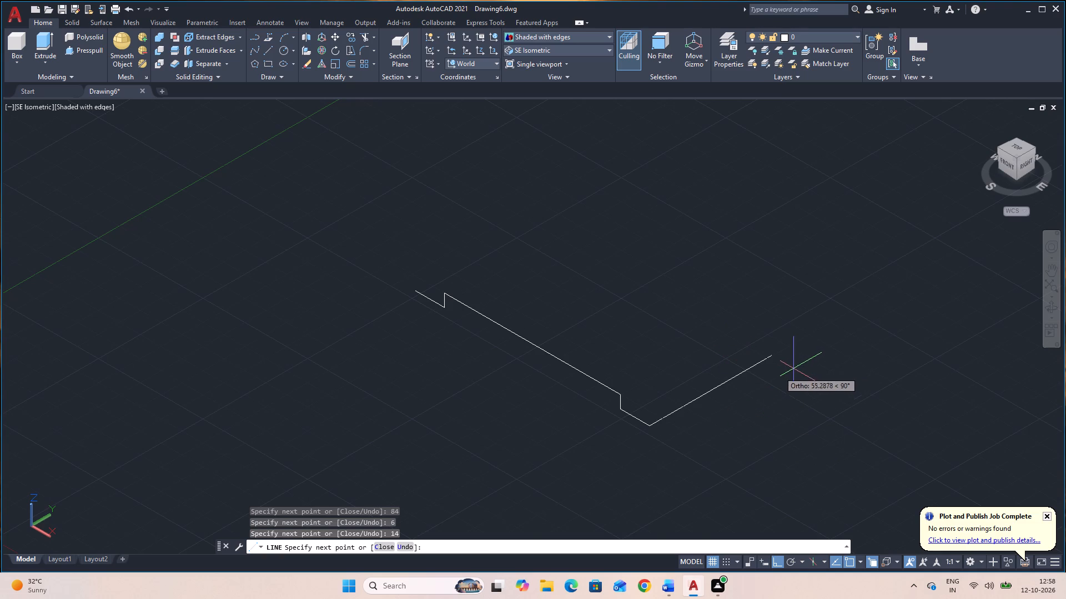
# Continue the profile with a 20 vertical line upward and a 98 top line back along negative X, and end the line.
pyautogui.write('20')
pyautogui.press('Return')
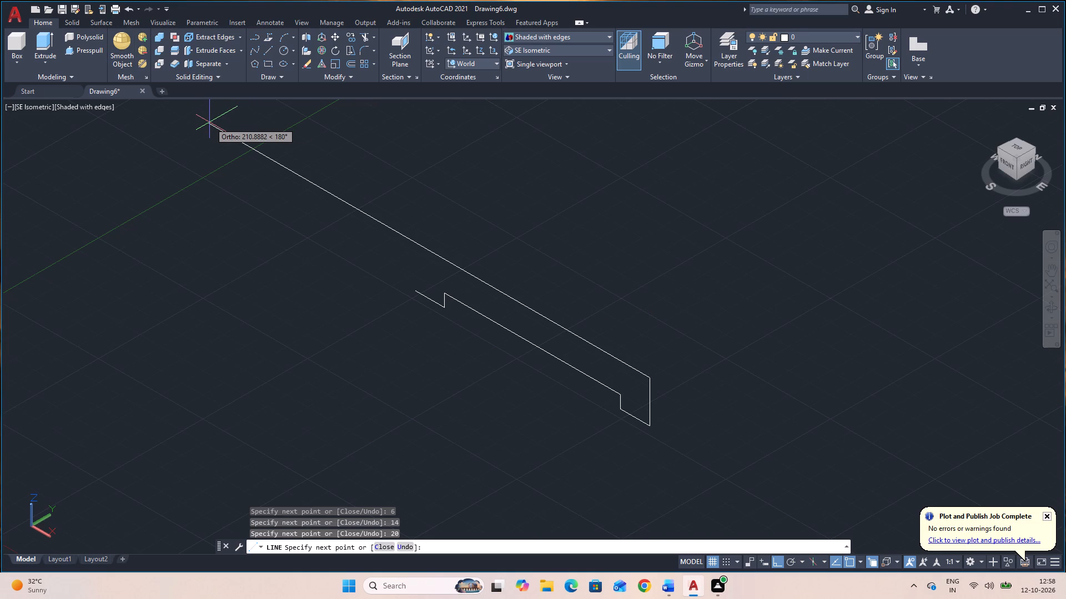
pyautogui.write('98')
pyautogui.press('Return')
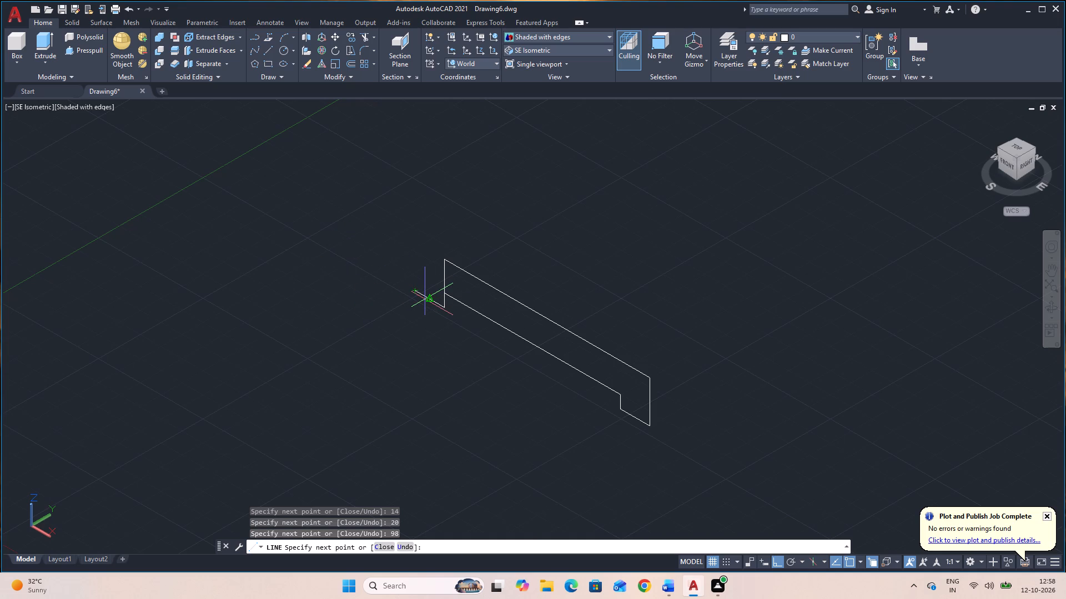
pyautogui.press('Escape')
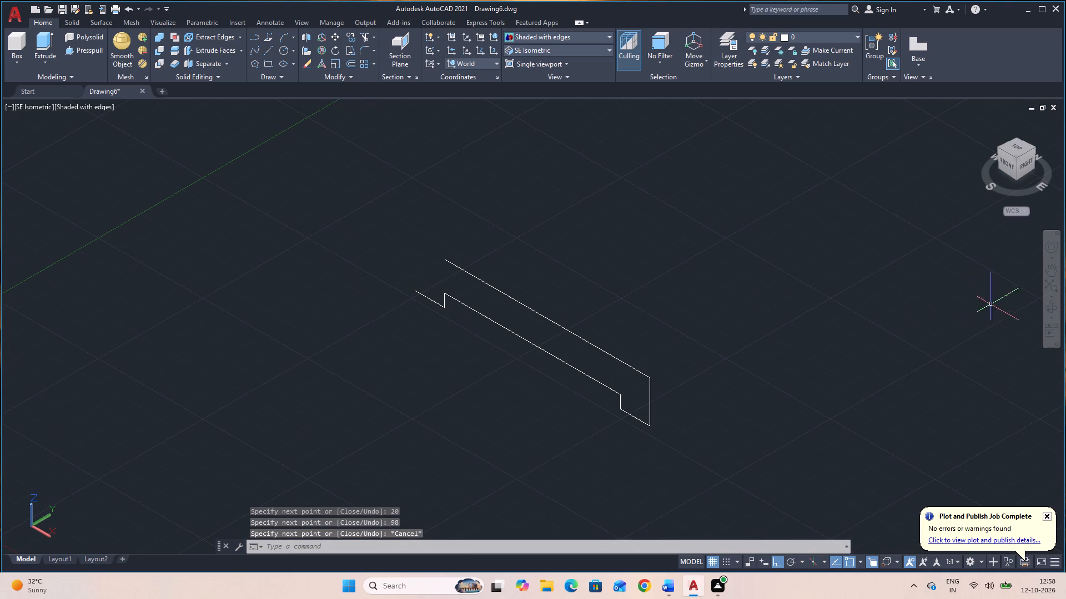
# Orbit around the open profile to examine its shape from several angles, and return to the SE Isometric view.
pyautogui.click(1047, 307)
pyautogui.moveTo(823, 382); pyautogui.dragTo(782, 381)
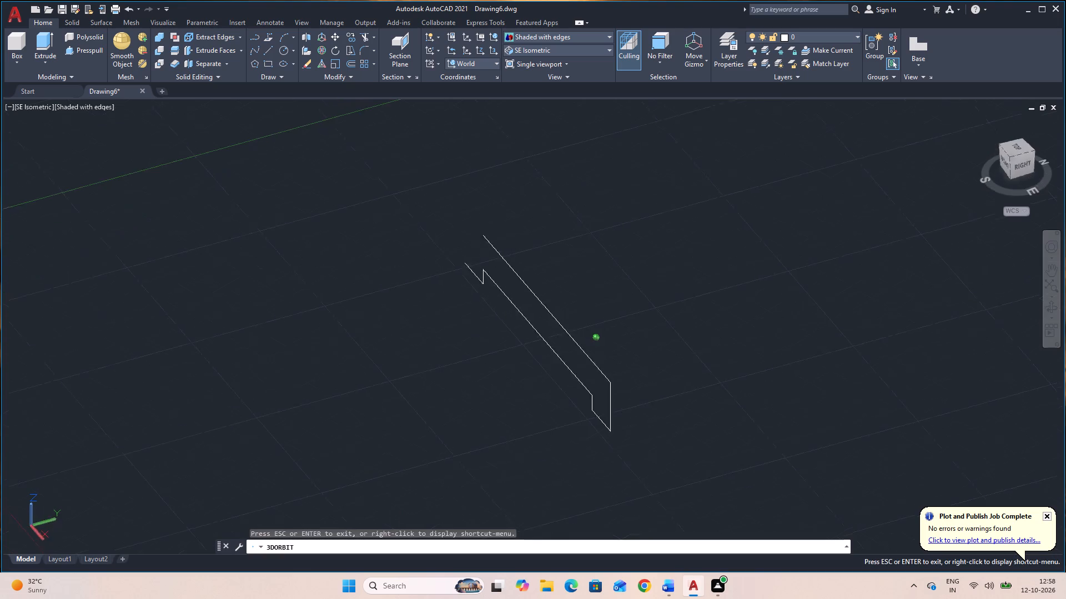
pyautogui.moveTo(782, 381); pyautogui.dragTo(732, 369)
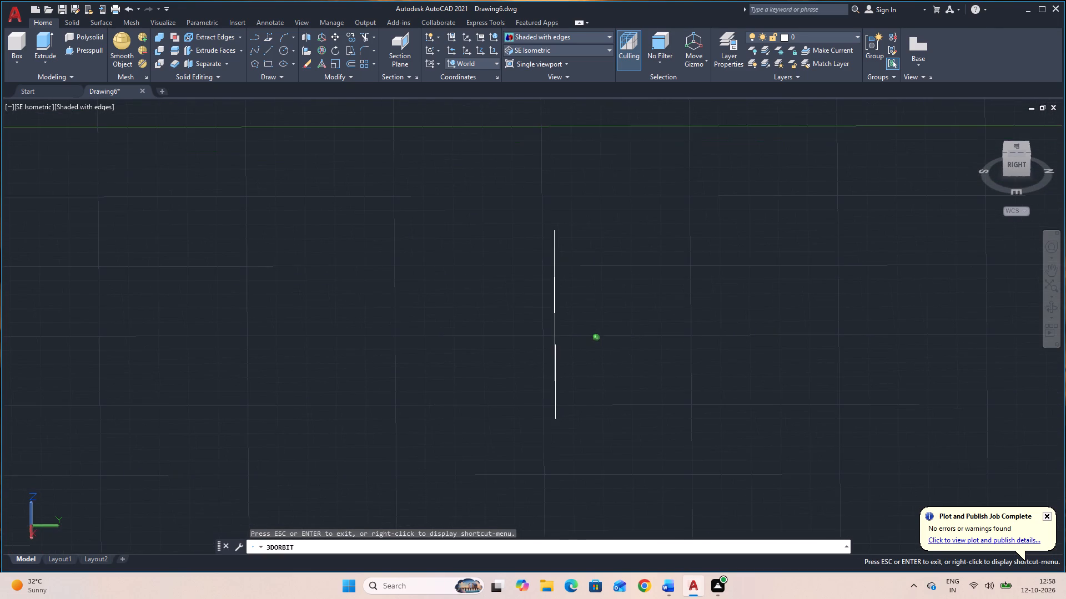
pyautogui.moveTo(732, 369); pyautogui.dragTo(948, 334)
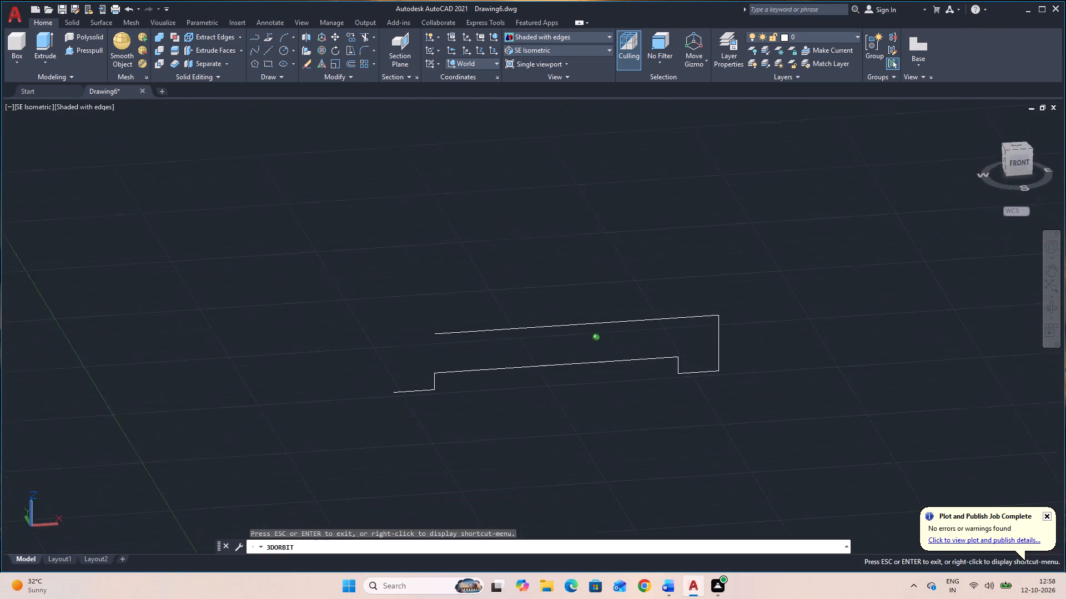
pyautogui.moveTo(948, 334); pyautogui.dragTo(707, 364)
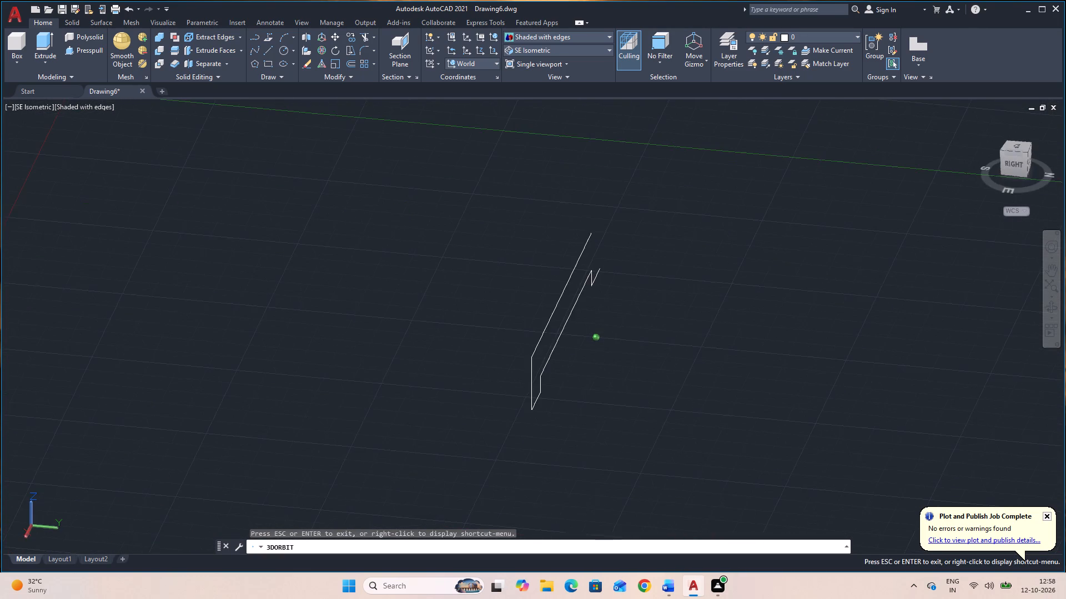
pyautogui.moveTo(707, 364); pyautogui.dragTo(808, 315)
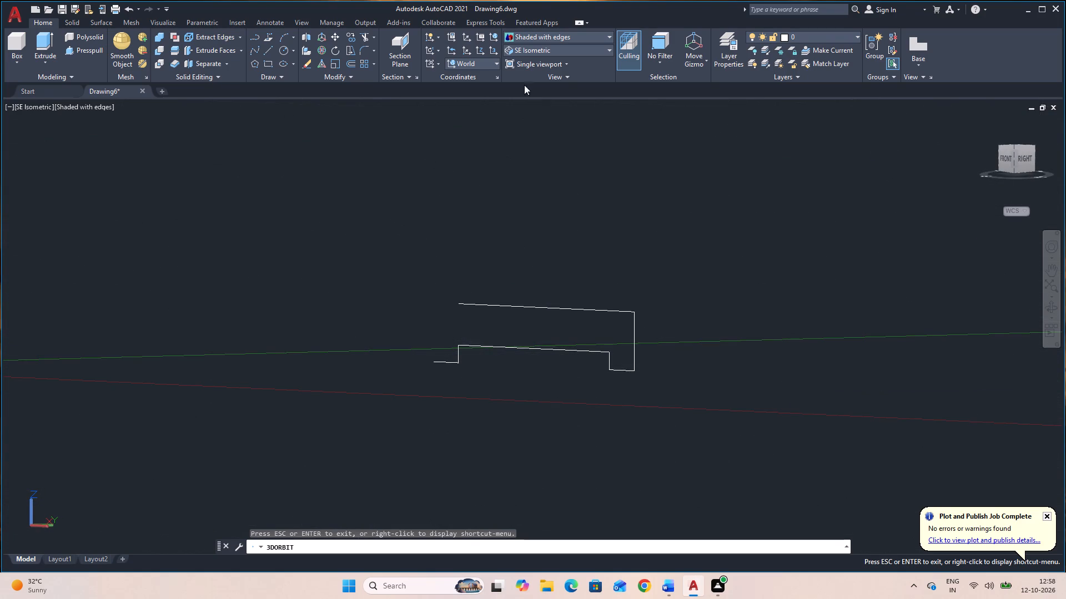
pyautogui.click(567, 48)
pyautogui.click(586, 139)
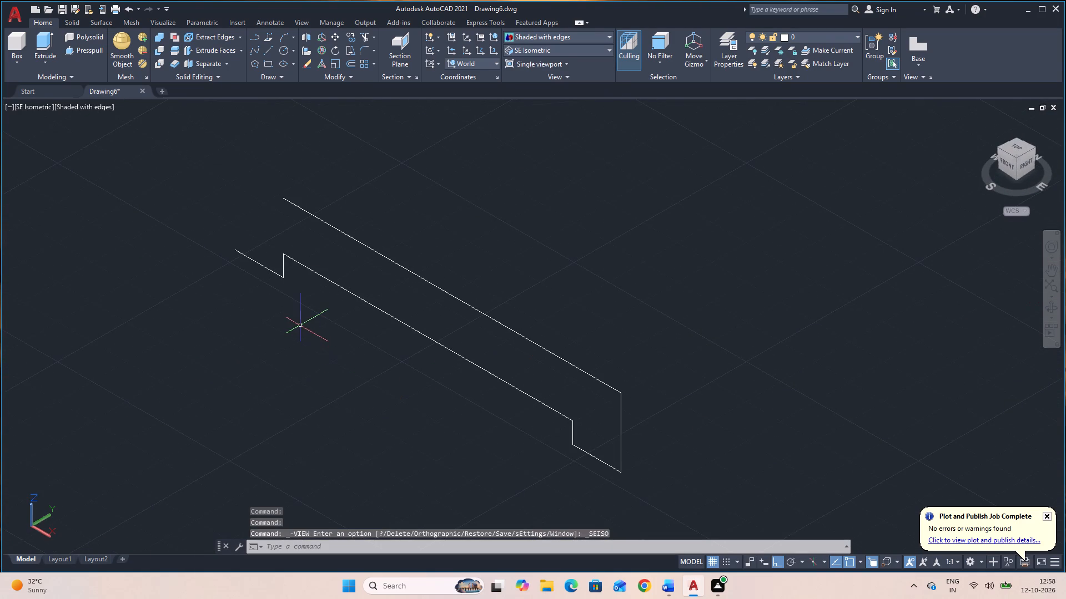
# Delete the profile's long top line.
pyautogui.click(363, 244)
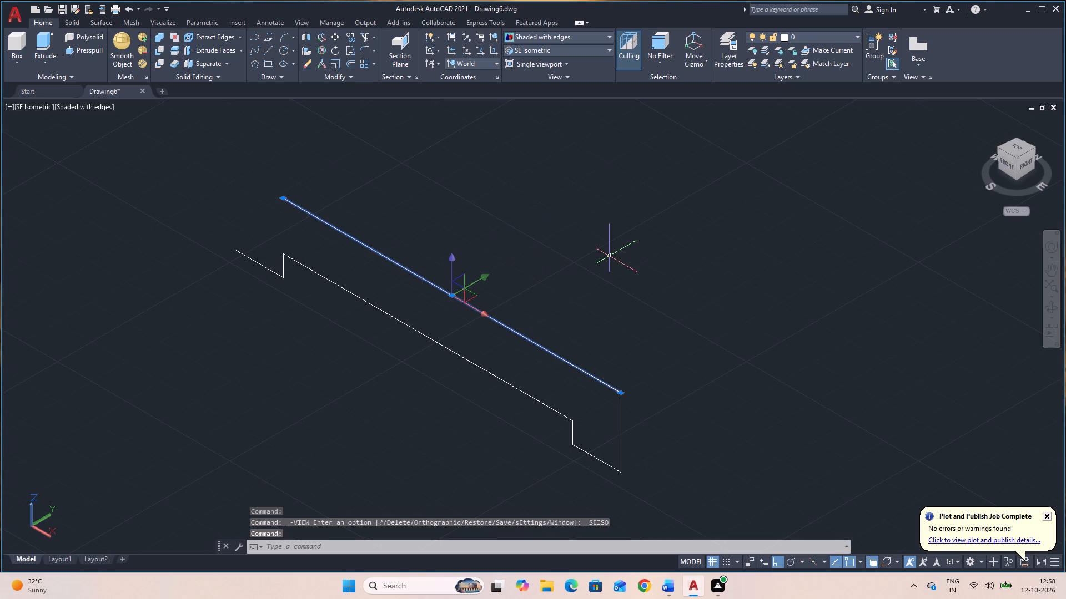
pyautogui.press('Delete')
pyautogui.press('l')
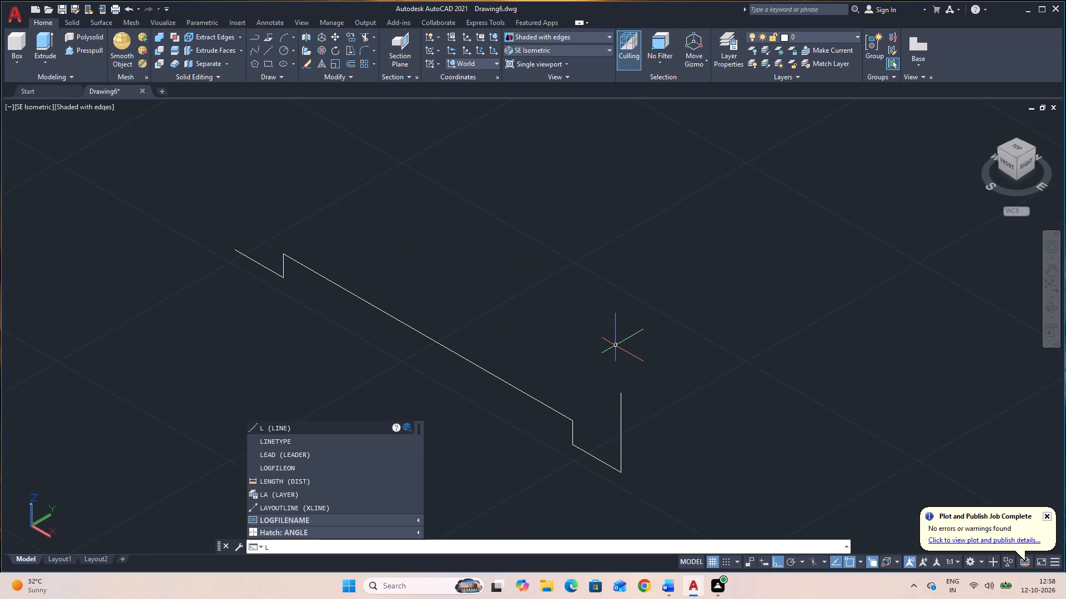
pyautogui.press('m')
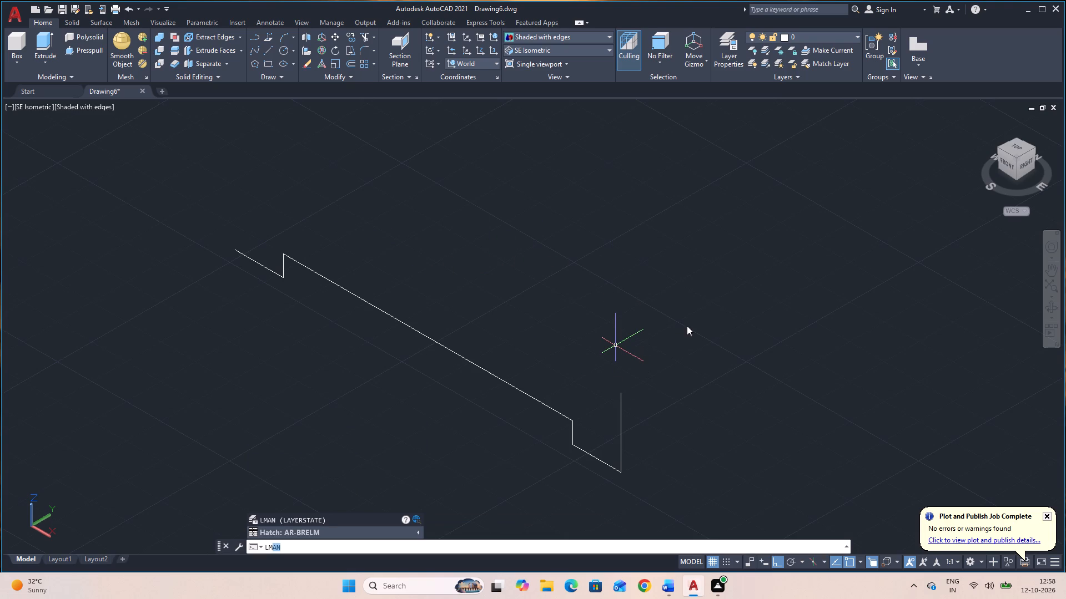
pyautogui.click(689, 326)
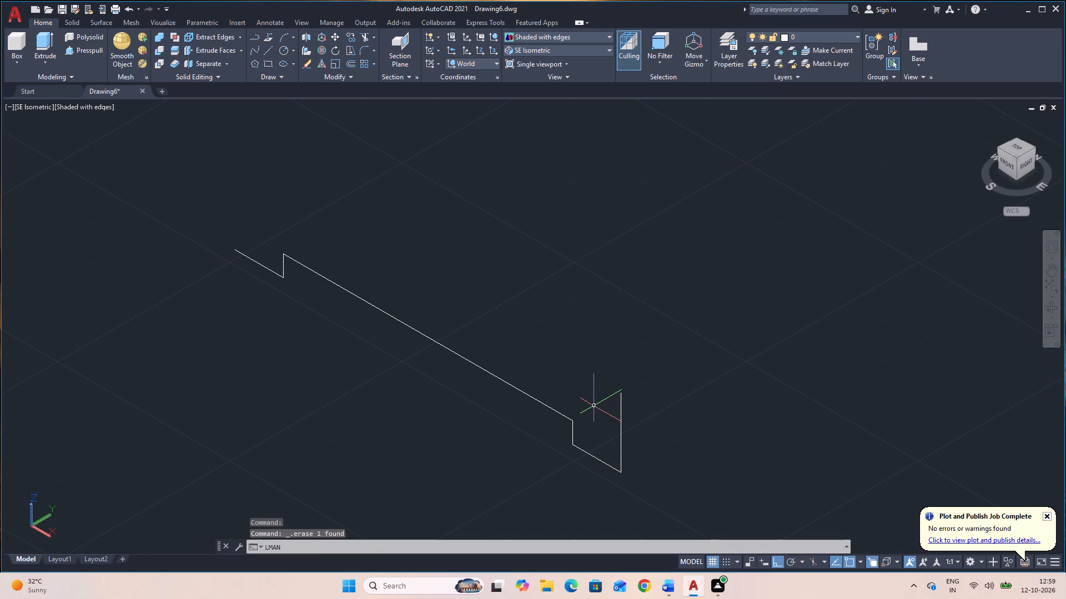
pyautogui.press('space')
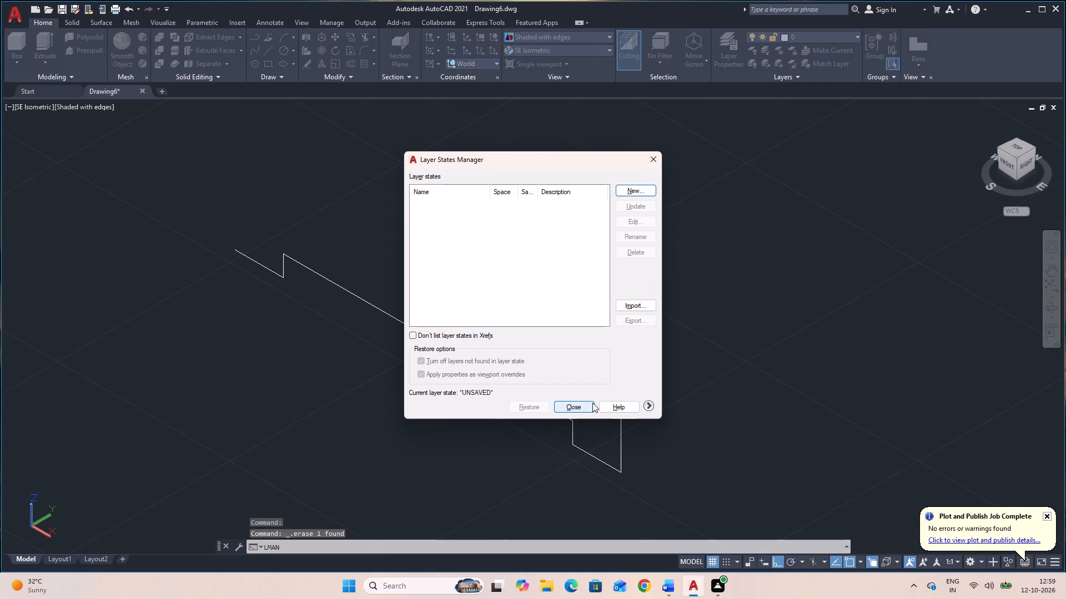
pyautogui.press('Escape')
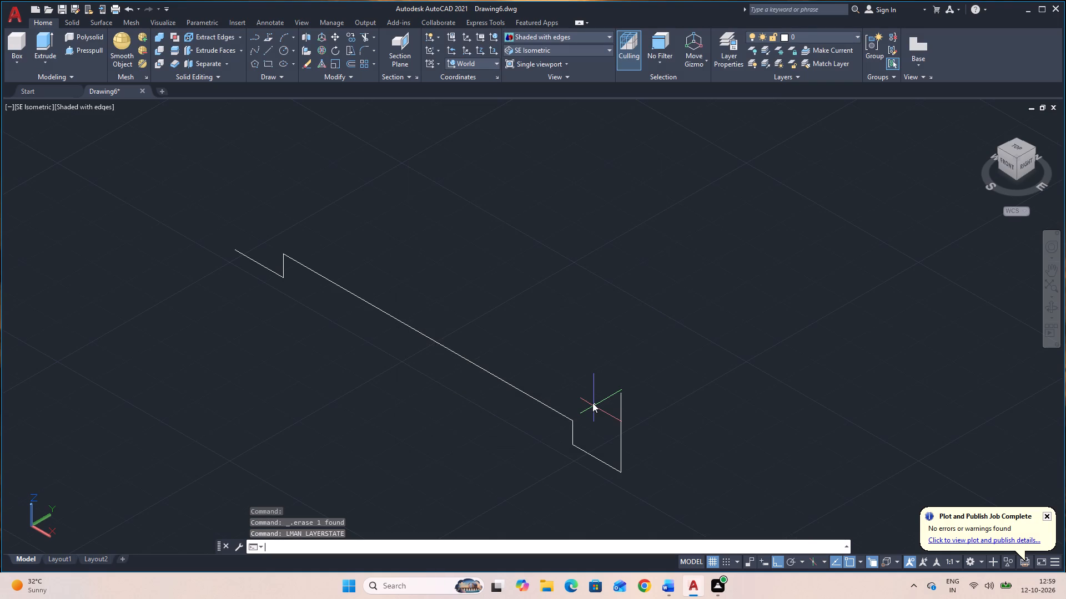
# Draw a 98 line along negative X from the top of the vertical edge, and connect it to the start of the lower edge.
pyautogui.write('L')
pyautogui.press('space')
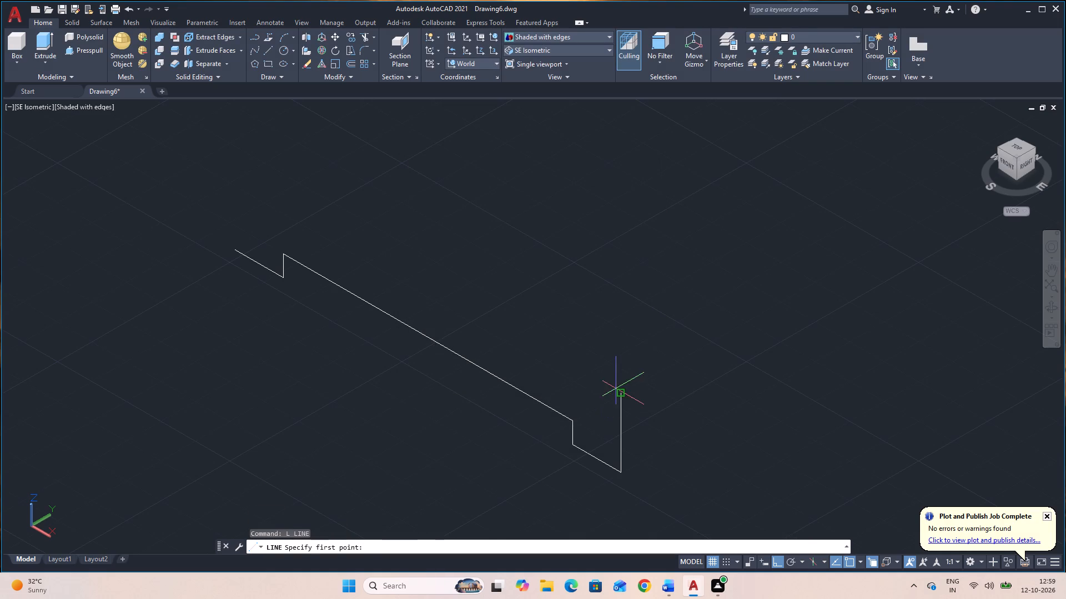
pyautogui.click(618, 393)
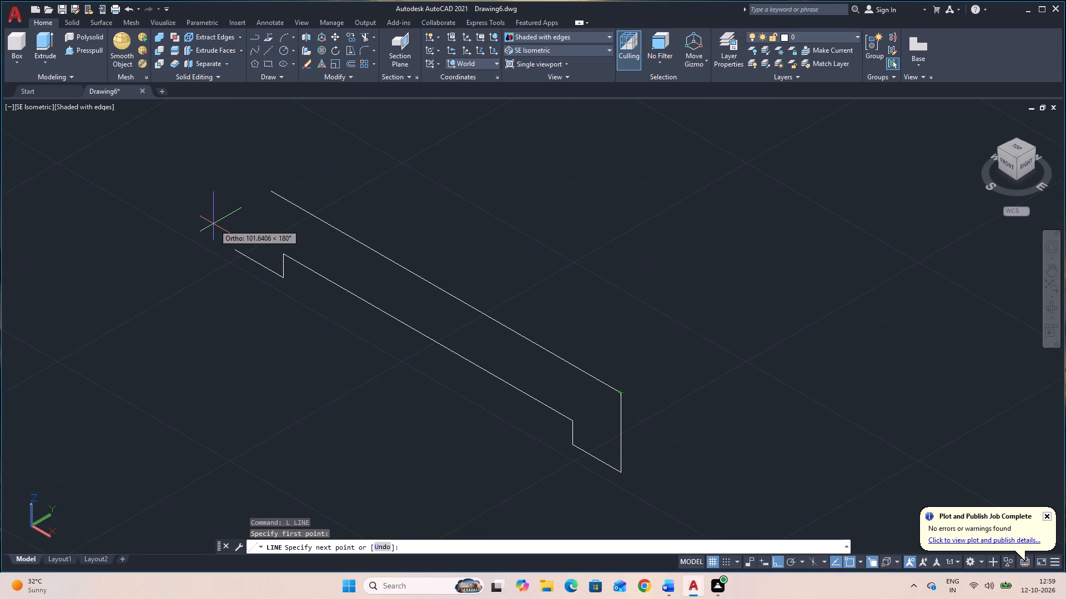
pyautogui.write('98')
pyautogui.press('Return')
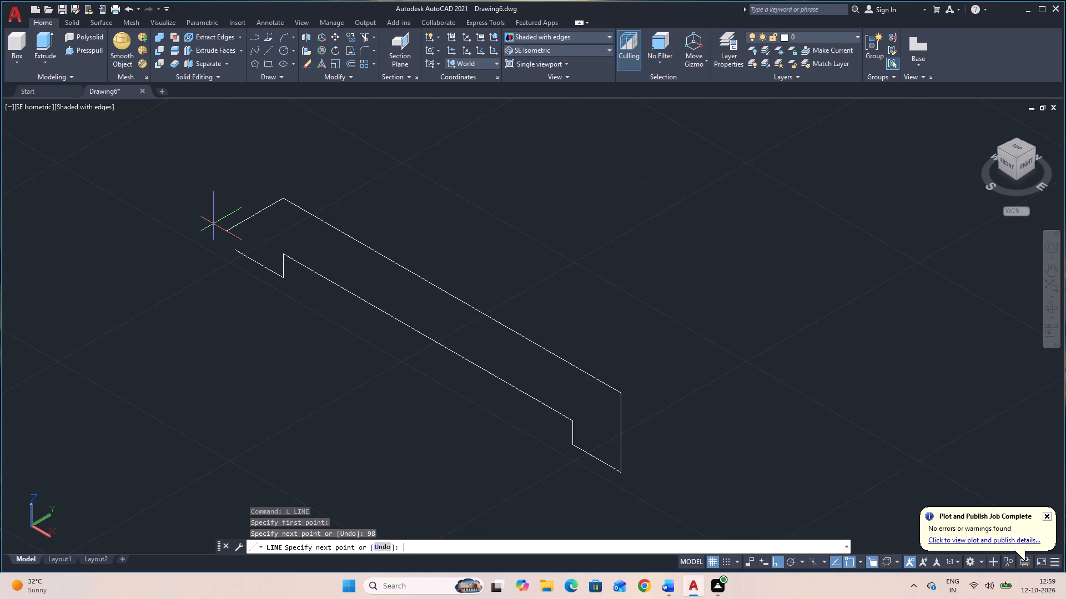
pyautogui.click(237, 248)
pyautogui.press('Escape')
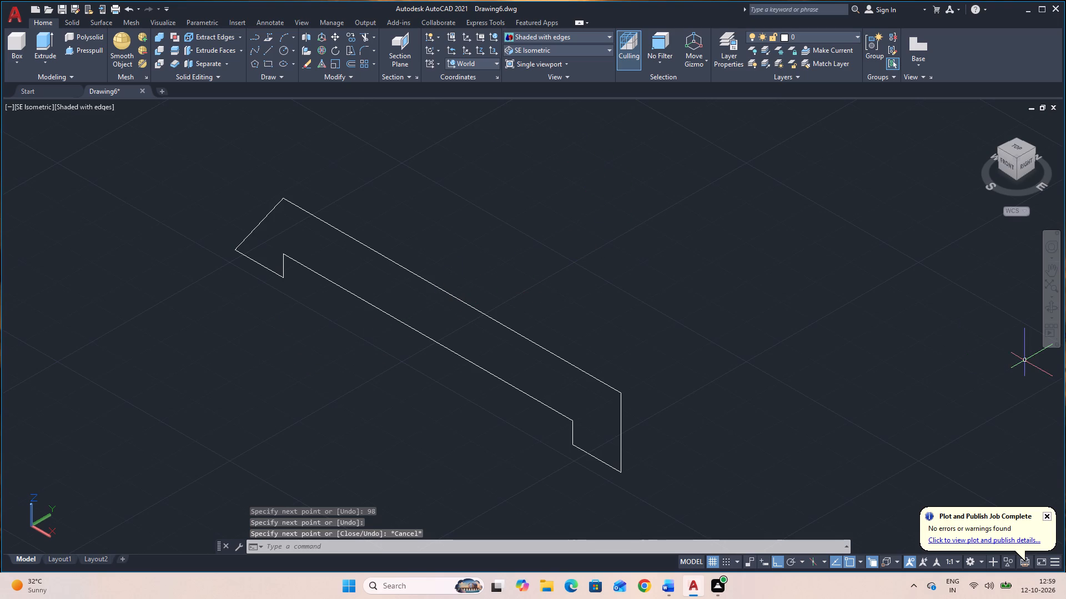
# Orbit around the profile to examine its closing edge from another angle.
pyautogui.click(1050, 307)
pyautogui.moveTo(922, 448); pyautogui.dragTo(899, 453)
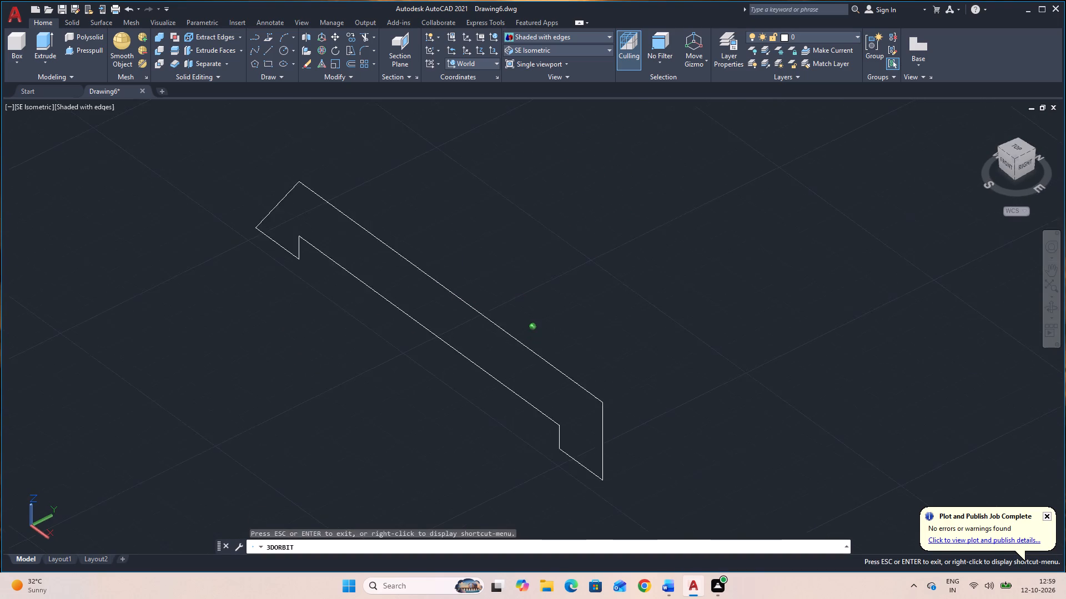
pyautogui.moveTo(899, 453); pyautogui.dragTo(897, 454)
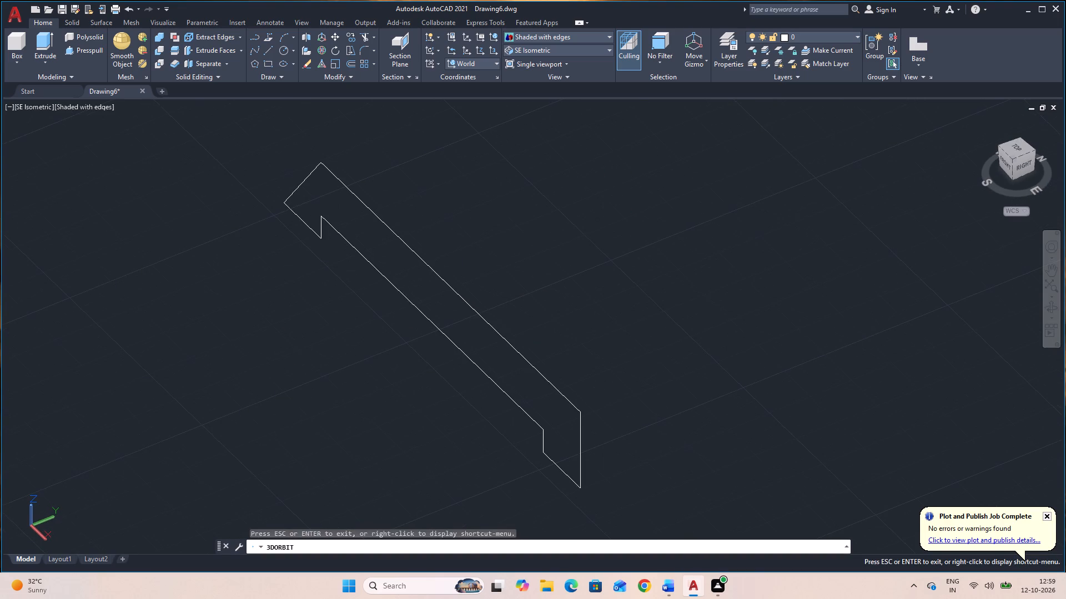
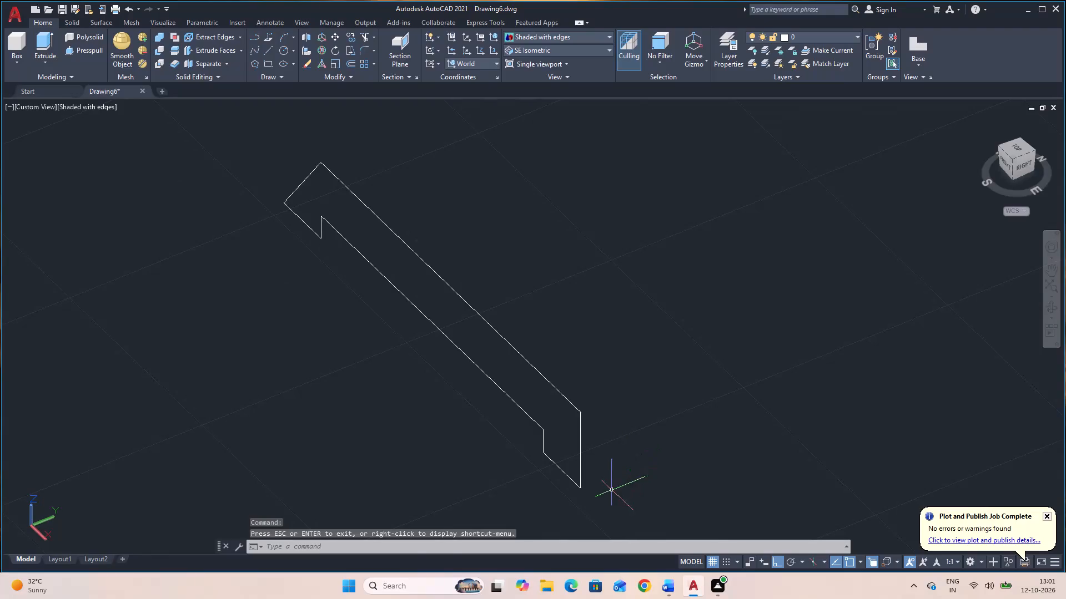
# Delete the entire notched profile.
pyautogui.click(614, 495)
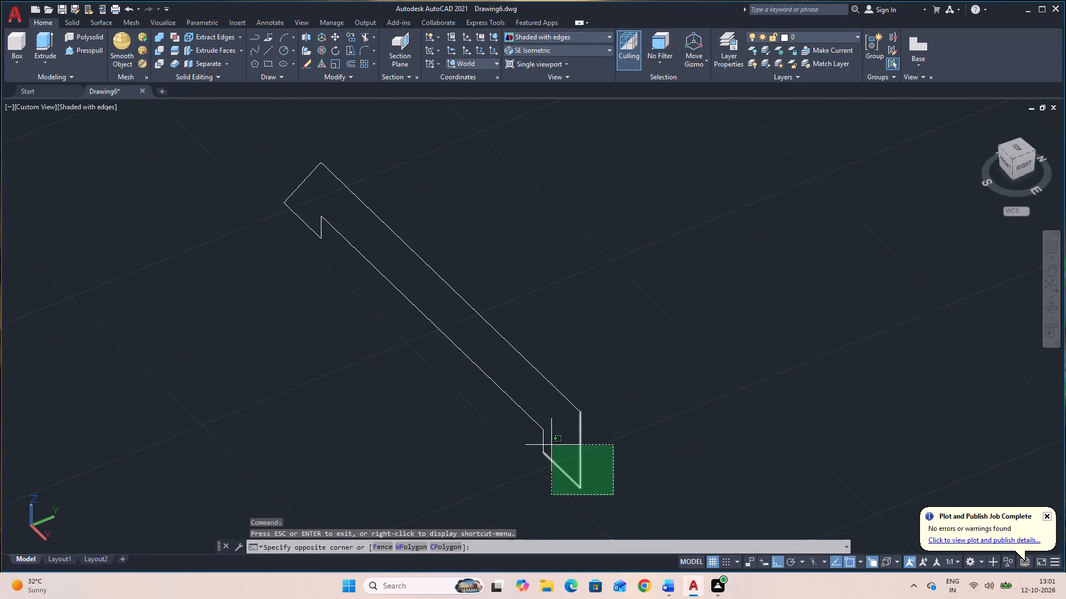
pyautogui.click(278, 137)
pyautogui.press('Delete')
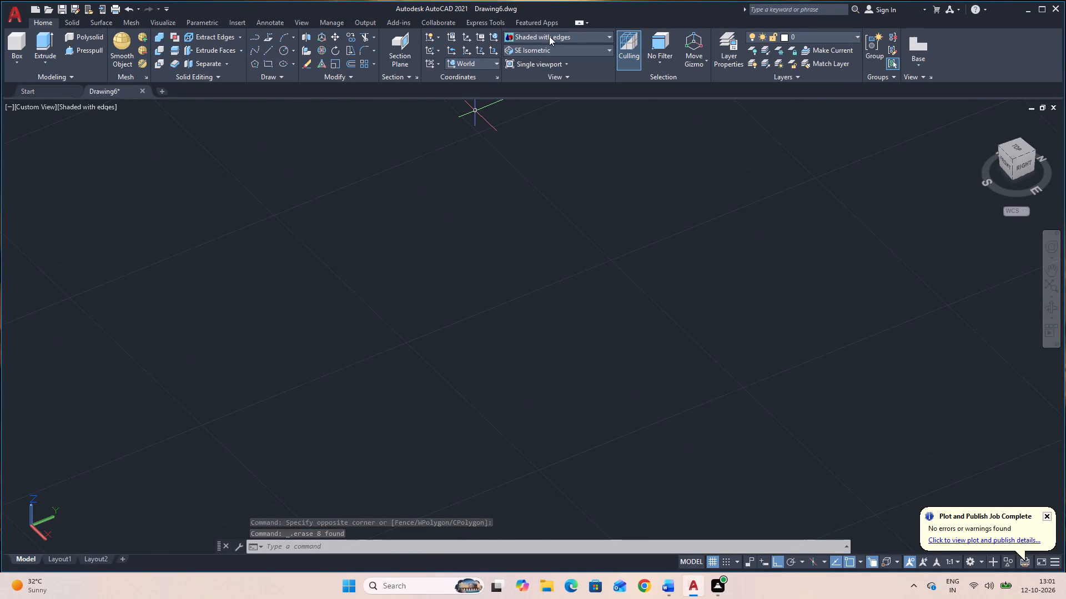
# In SE Isometric view, draw an upright rectangle with lines, 98 along X and 20 along Z.
pyautogui.click(548, 52)
pyautogui.click(557, 139)
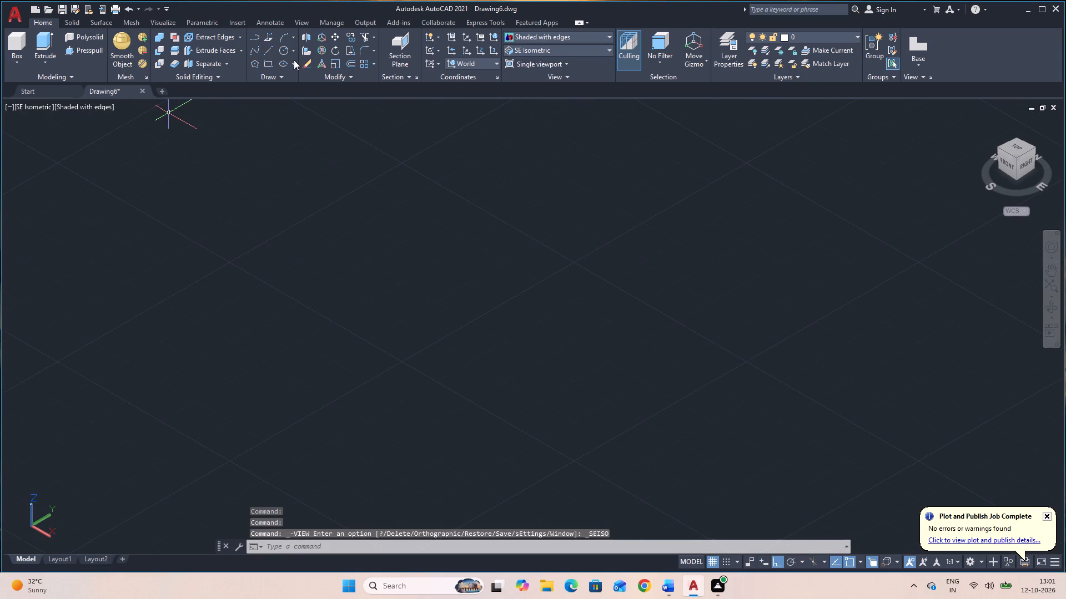
pyautogui.write('L')
pyautogui.press('space')
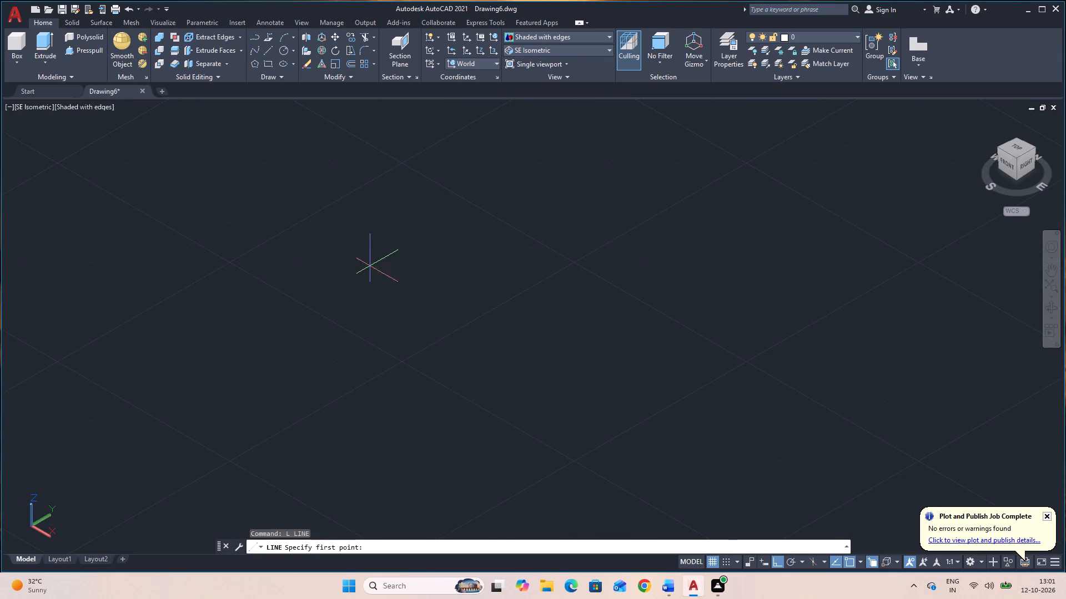
pyautogui.click(365, 291)
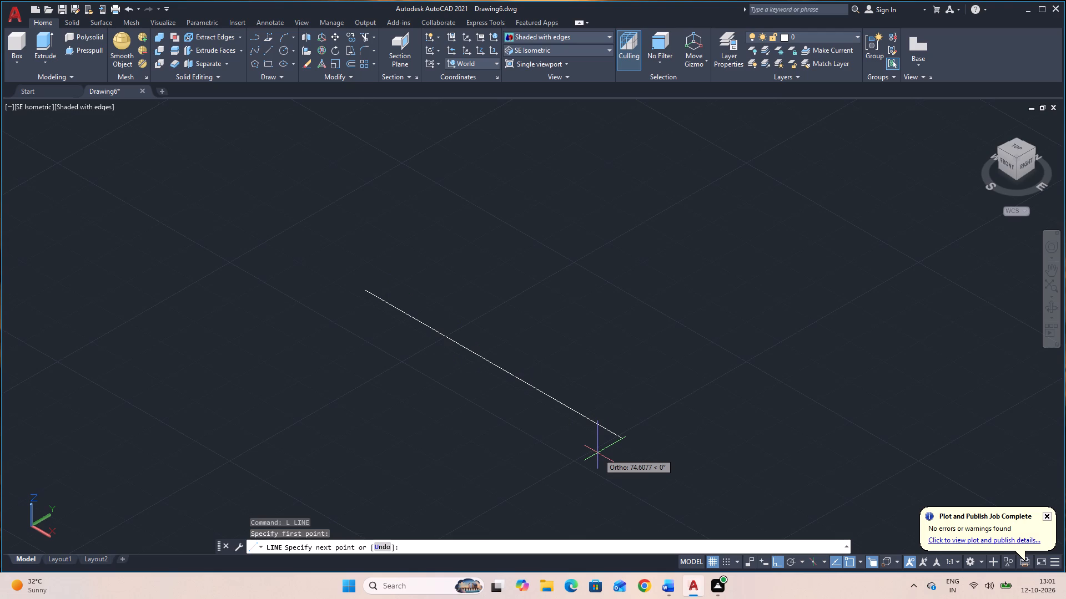
pyautogui.write('98')
pyautogui.press('Return')
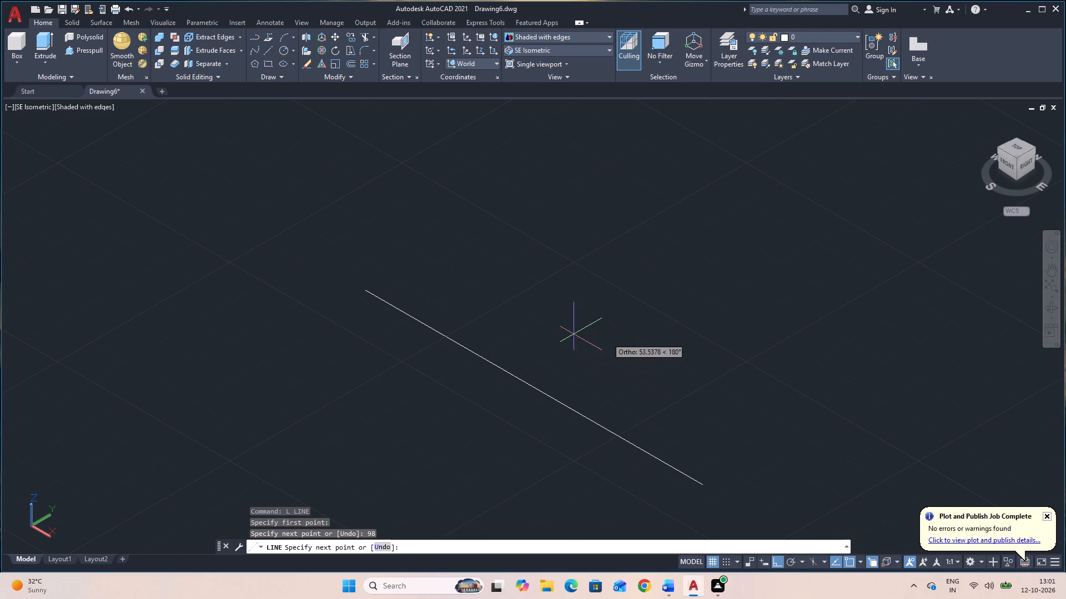
pyautogui.write('20')
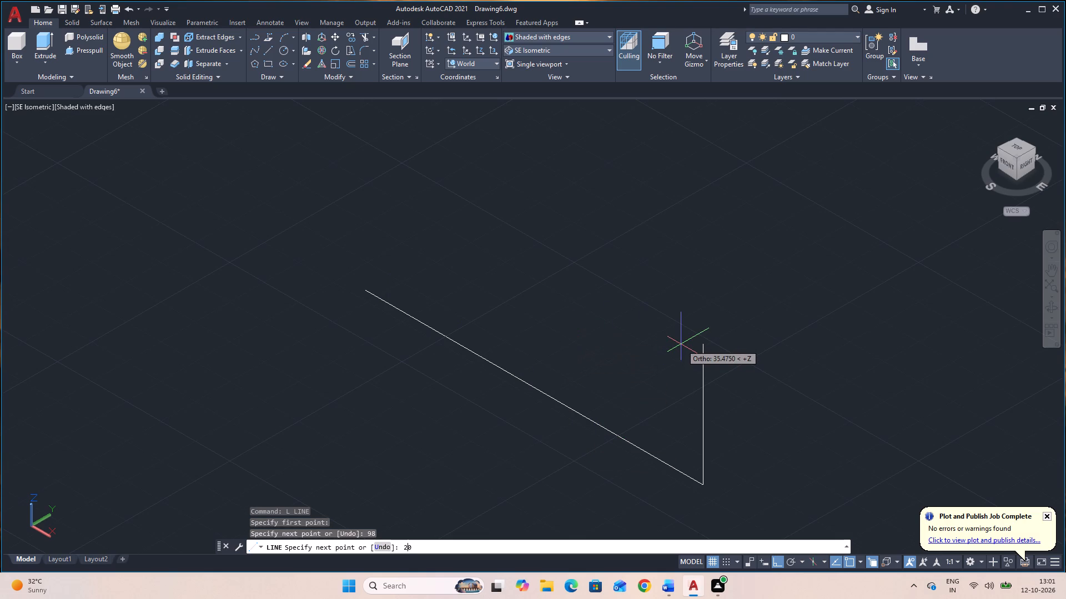
pyautogui.press('Return')
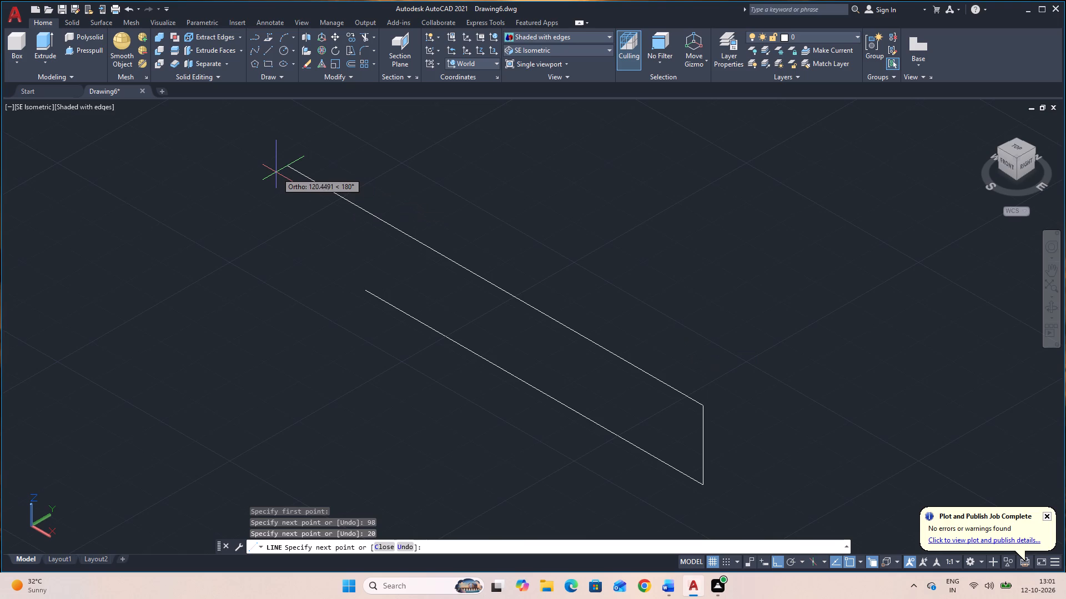
pyautogui.write('98')
pyautogui.press('Return')
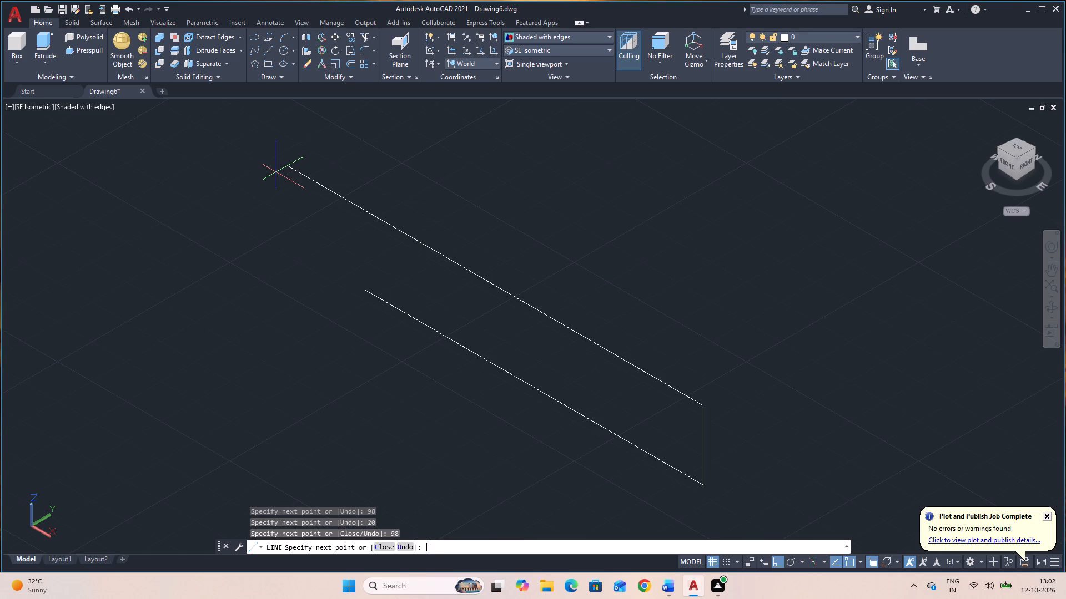
pyautogui.write('20')
pyautogui.press('Return')
pyautogui.press('Escape')
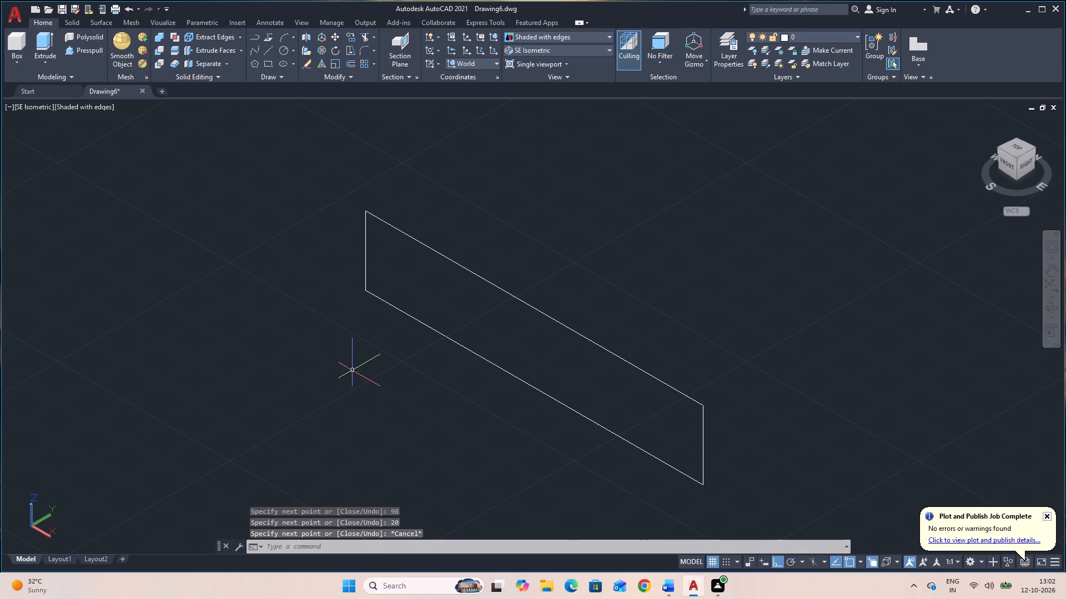
# Start the notch outline from the rectangle's lower negative-X corner with a 14 line along positive X and a 6 line up.
pyautogui.write('L')
pyautogui.press('space')
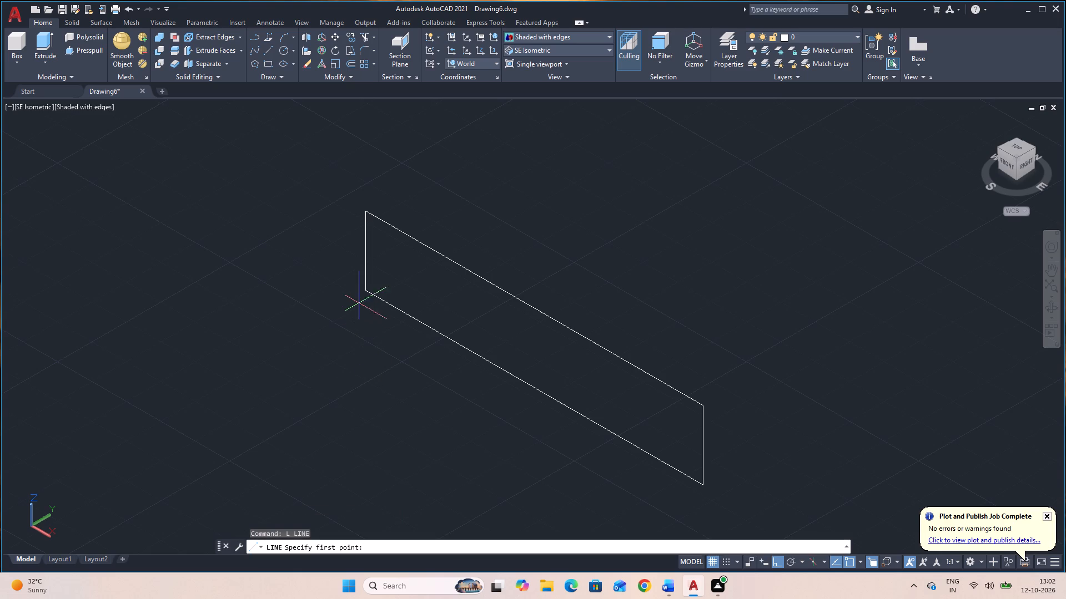
pyautogui.click(363, 290)
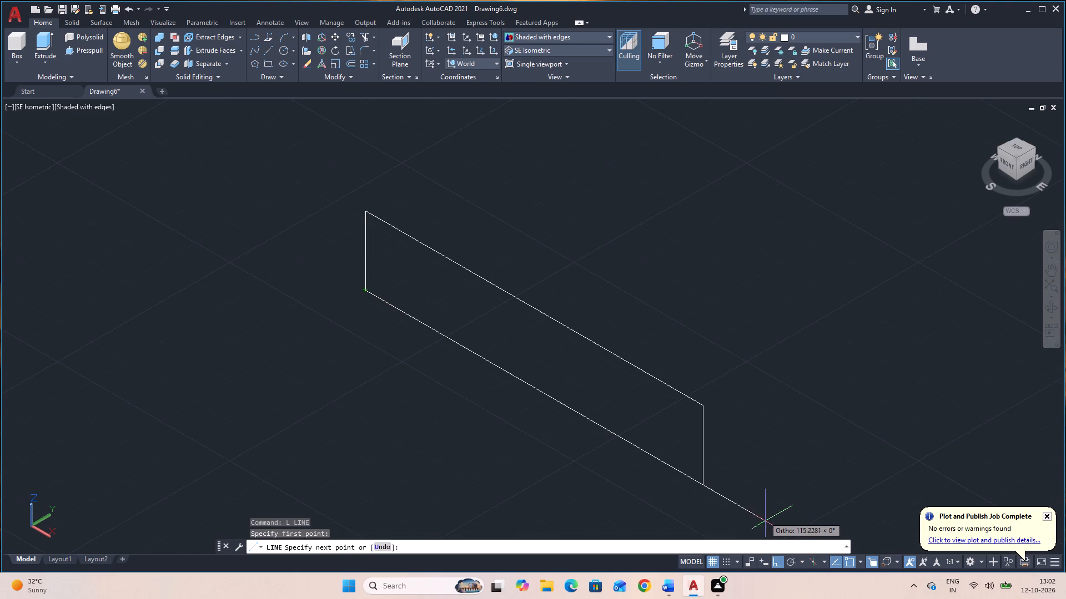
pyautogui.write('14')
pyautogui.press('Return')
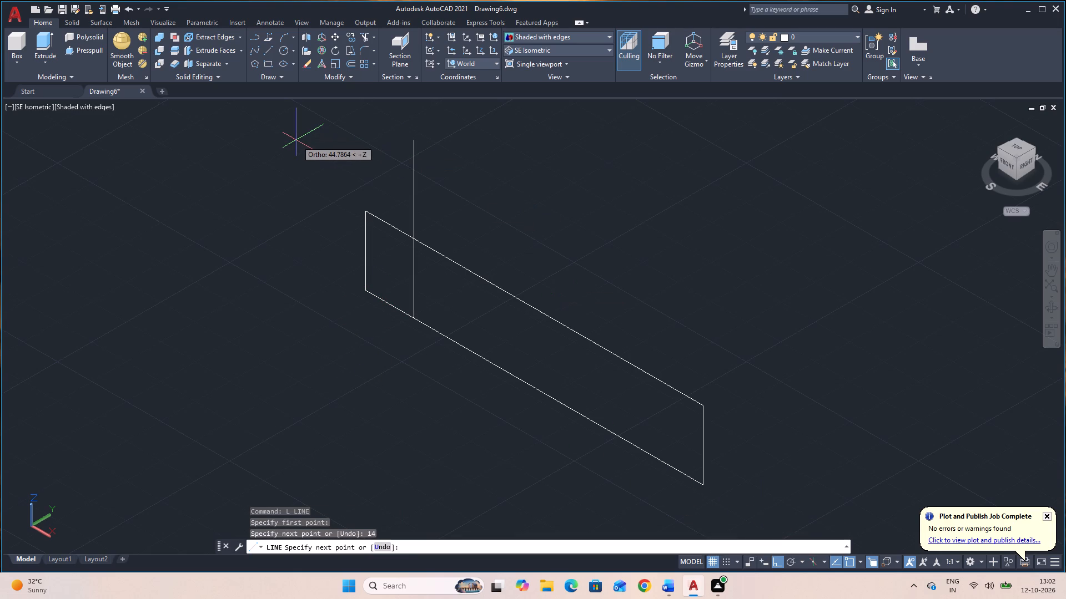
pyautogui.press('6')
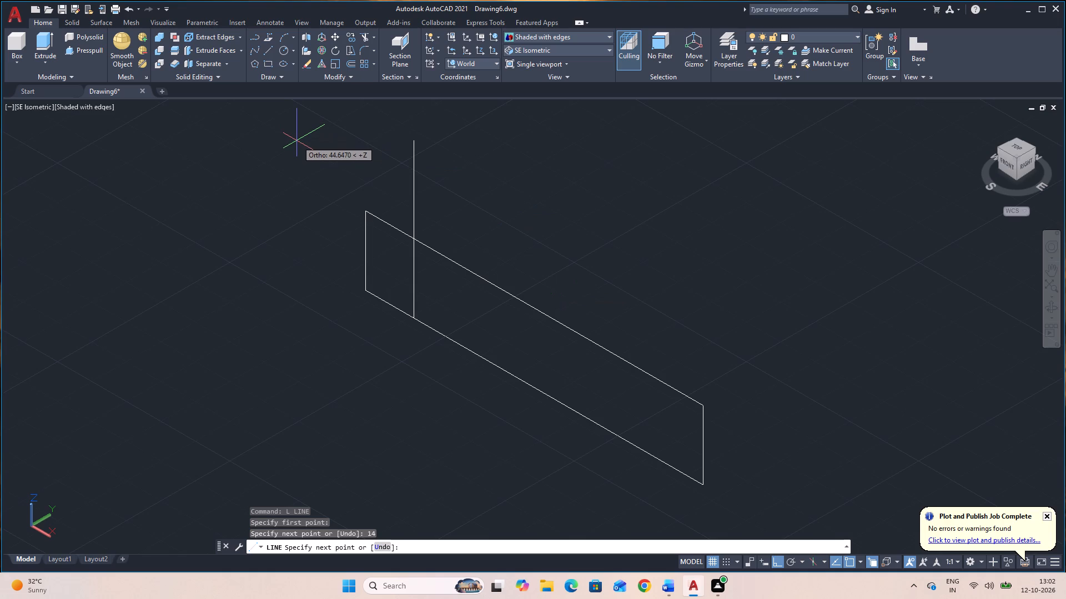
pyautogui.press('Return')
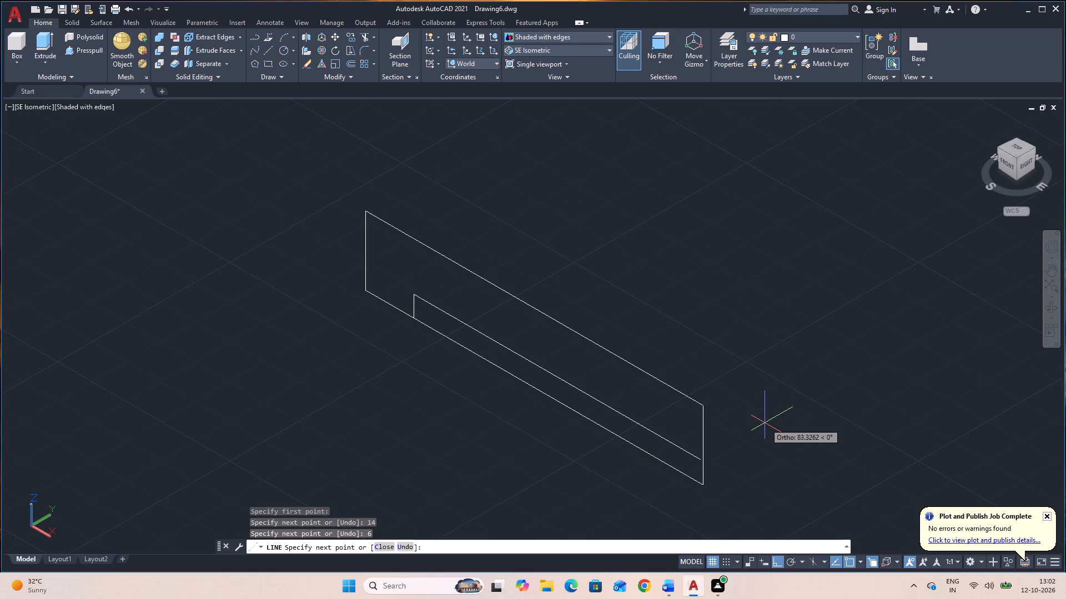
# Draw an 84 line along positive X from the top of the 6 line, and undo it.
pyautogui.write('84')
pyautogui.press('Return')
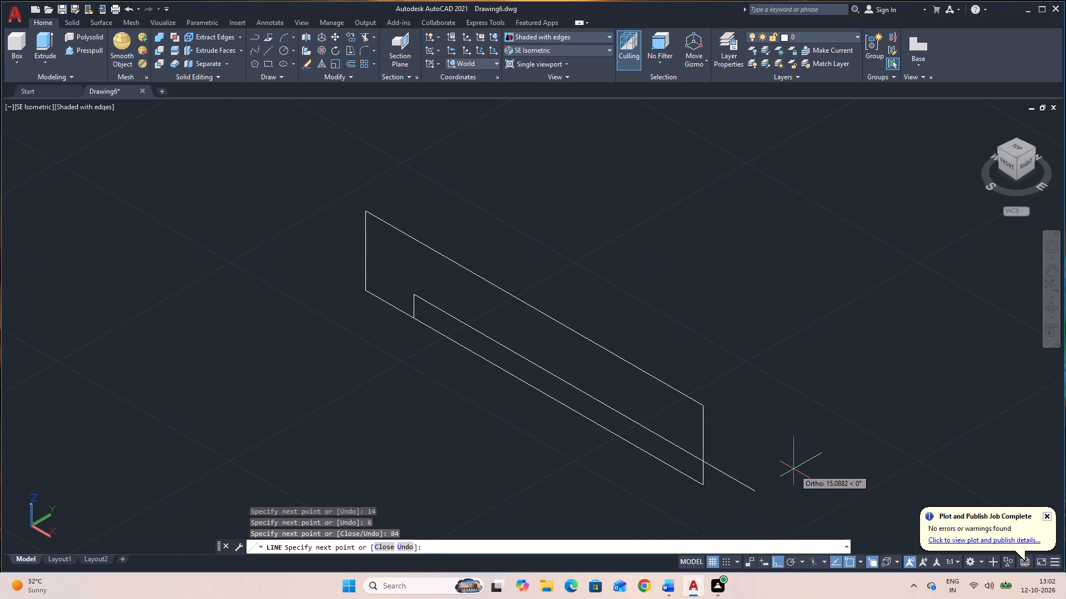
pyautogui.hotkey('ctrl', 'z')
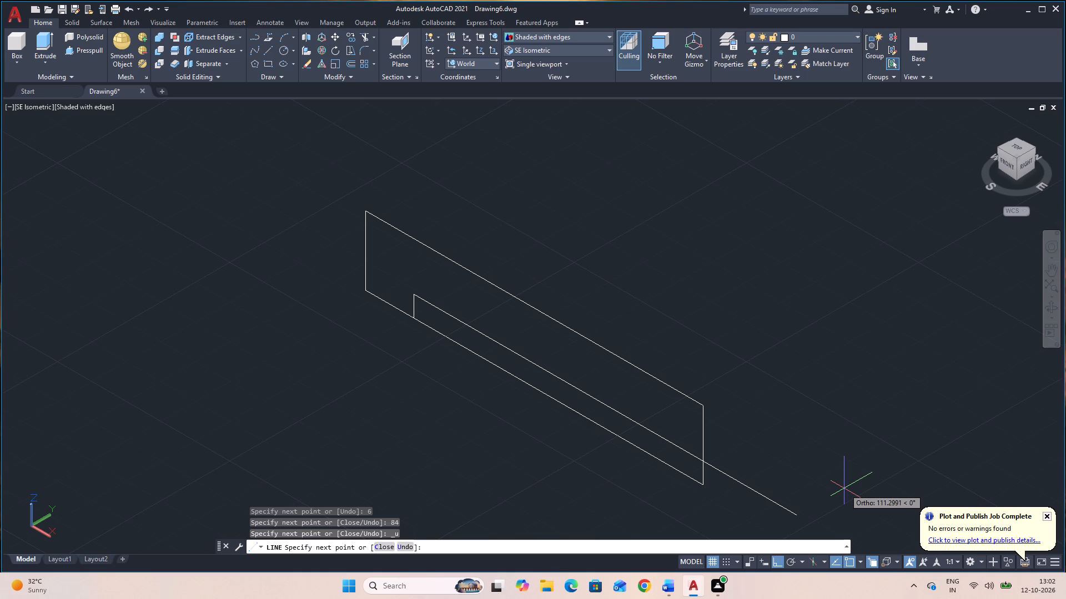
# Continue the notch outline with a 70 line along positive X and a 6 line down to the bottom edge.
pyautogui.write('70')
pyautogui.press('Return')
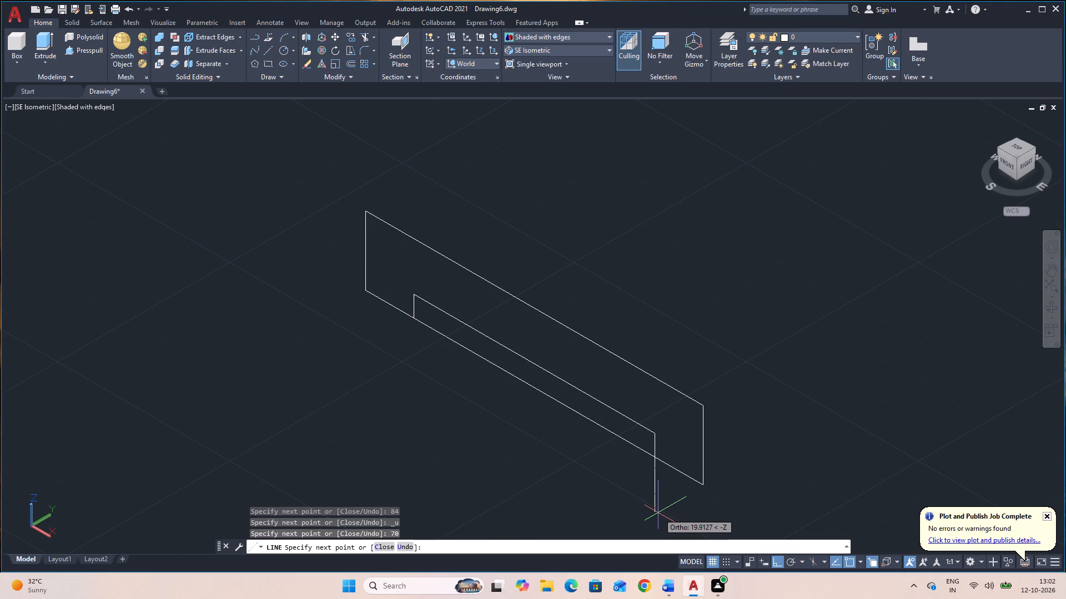
pyautogui.press('6')
pyautogui.press('Return')
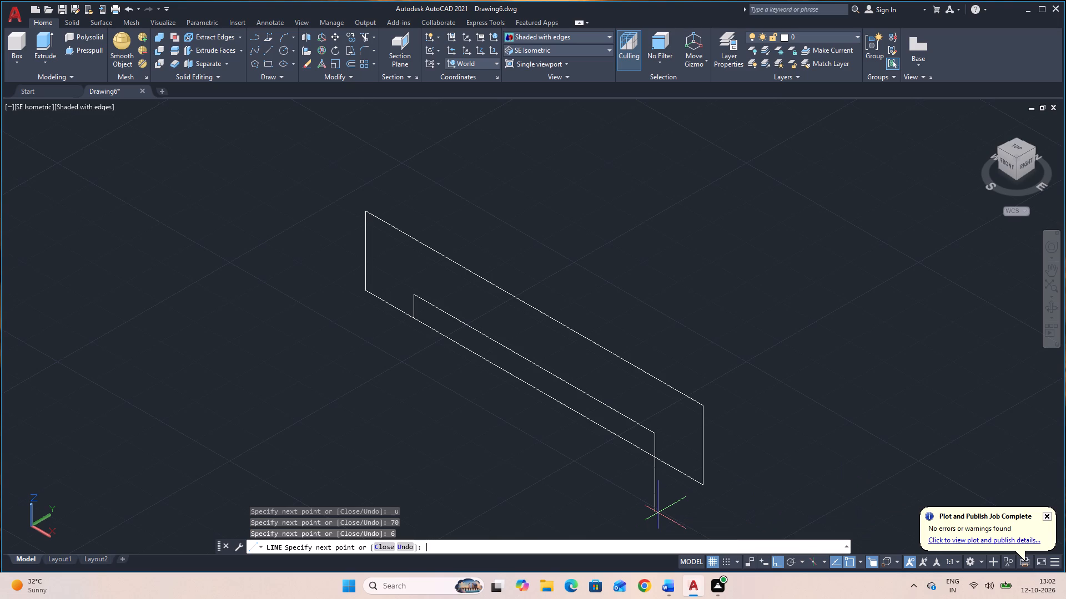
pyautogui.press('Escape')
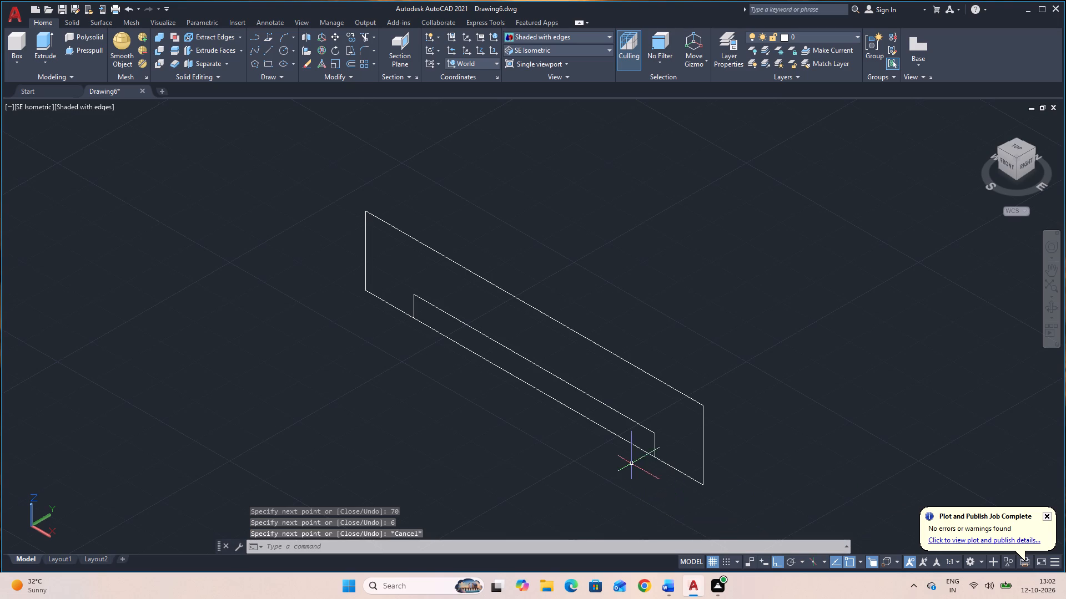
# Delete the rectangle's long bottom line.
pyautogui.click(632, 443)
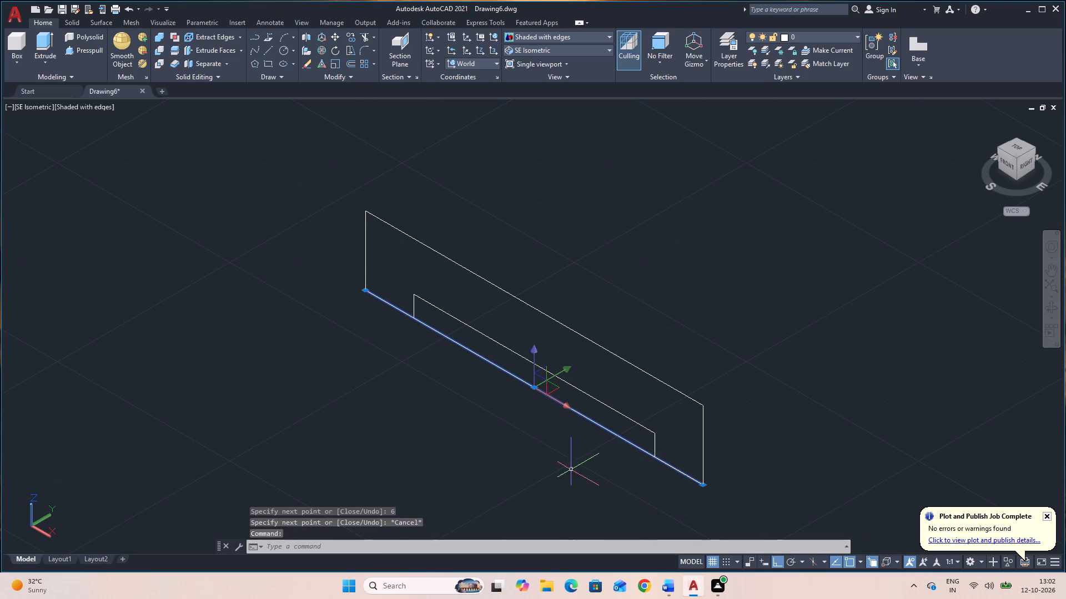
pyautogui.press('Delete')
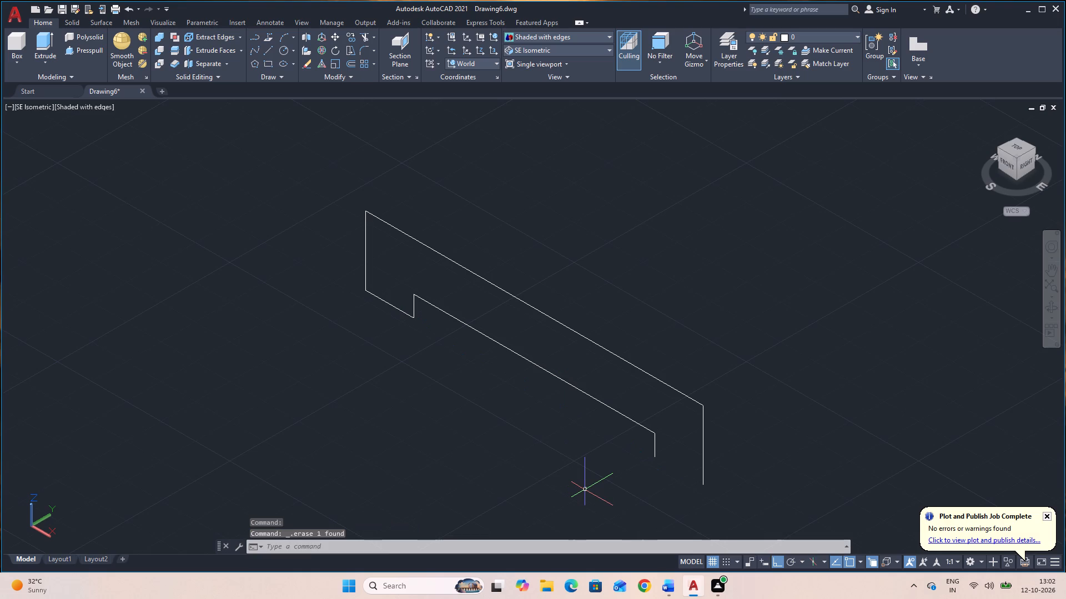
# Close the profile with a line from the notch's lower positive-X end to the bottom of the outer vertical edge.
pyautogui.write('L')
pyautogui.press('space')
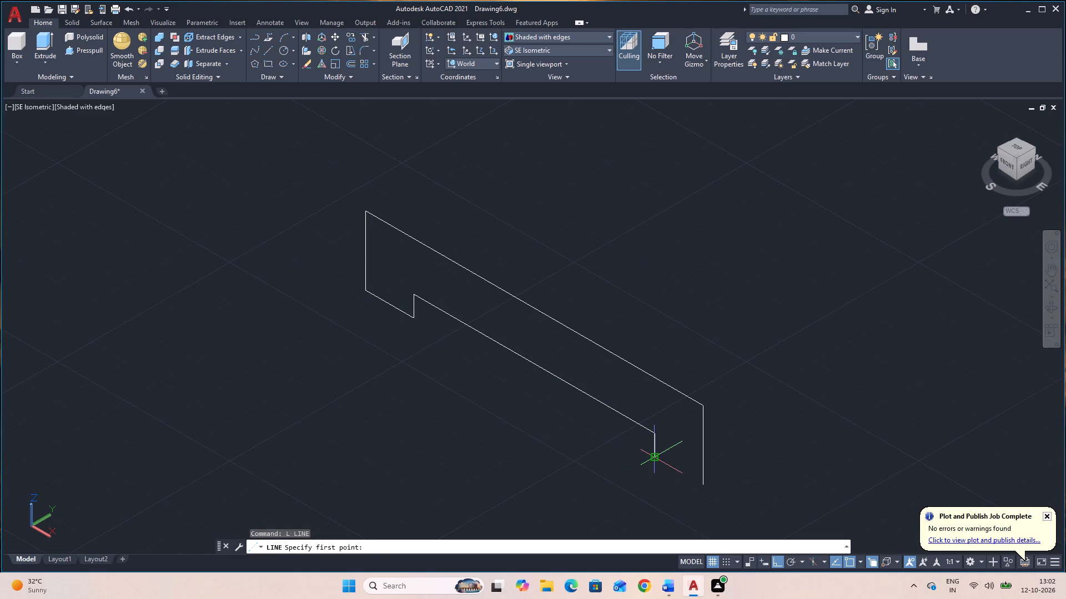
pyautogui.click(655, 456)
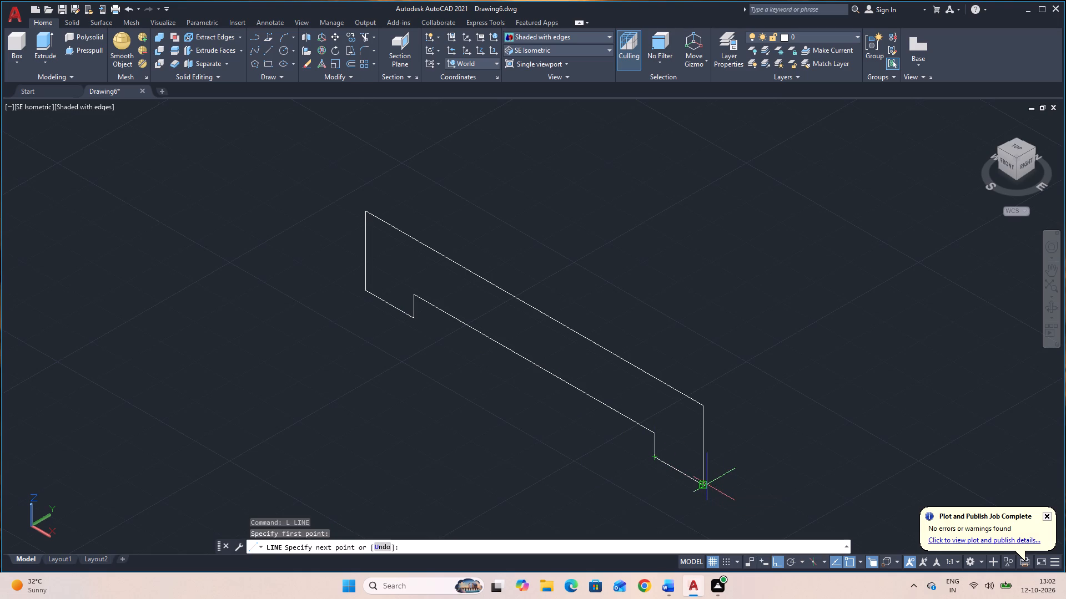
pyautogui.click(704, 485)
pyautogui.press('Escape')
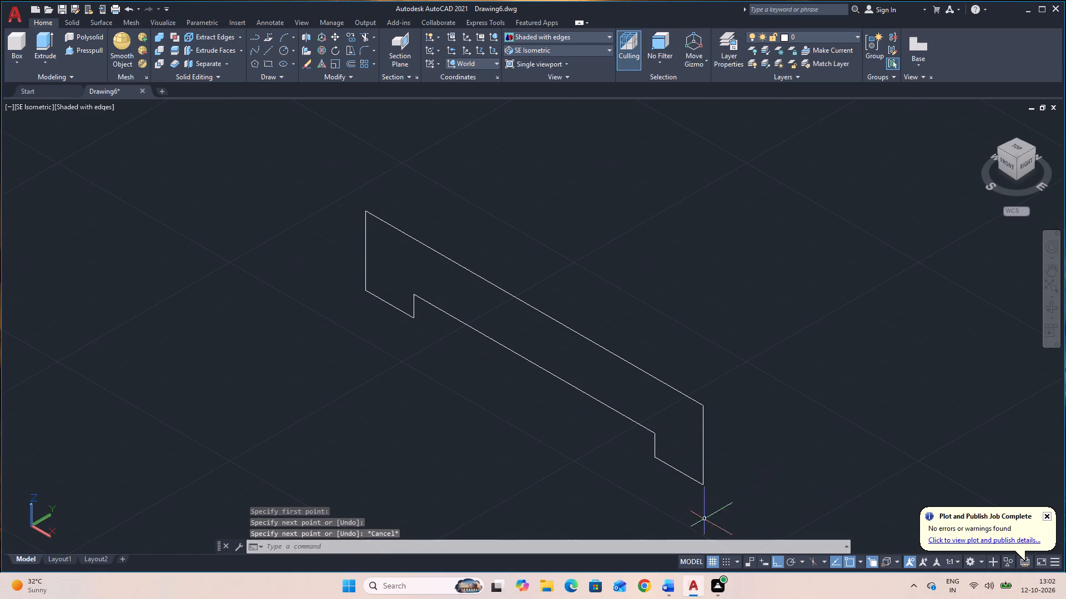
# Fillet the profile's upper corner at the positive-X end, between the long top line and vertical edge, with radius 12.
pyautogui.click(366, 50)
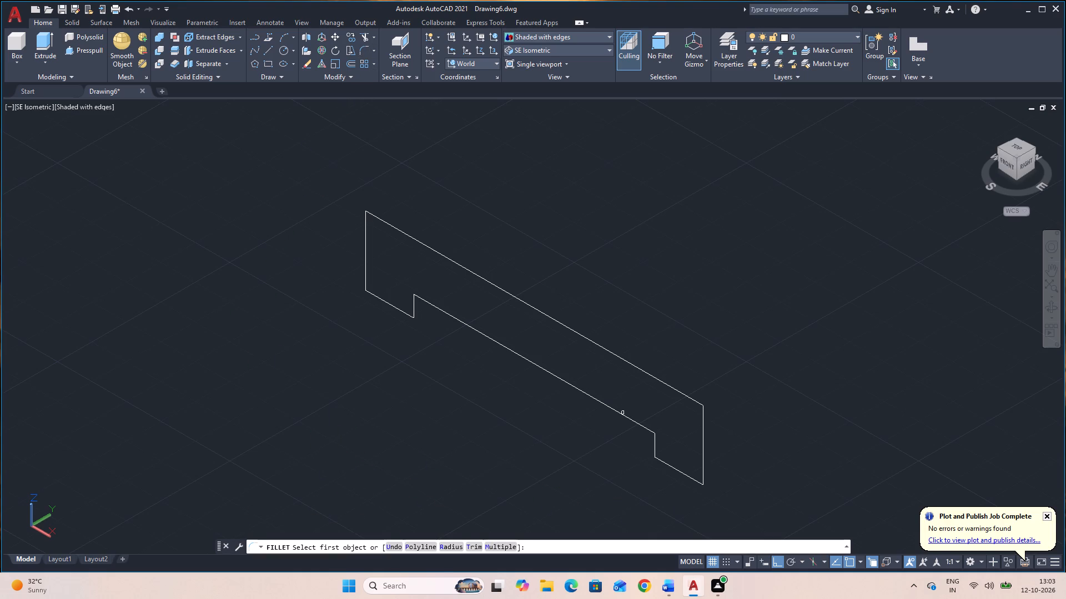
pyautogui.click(456, 549)
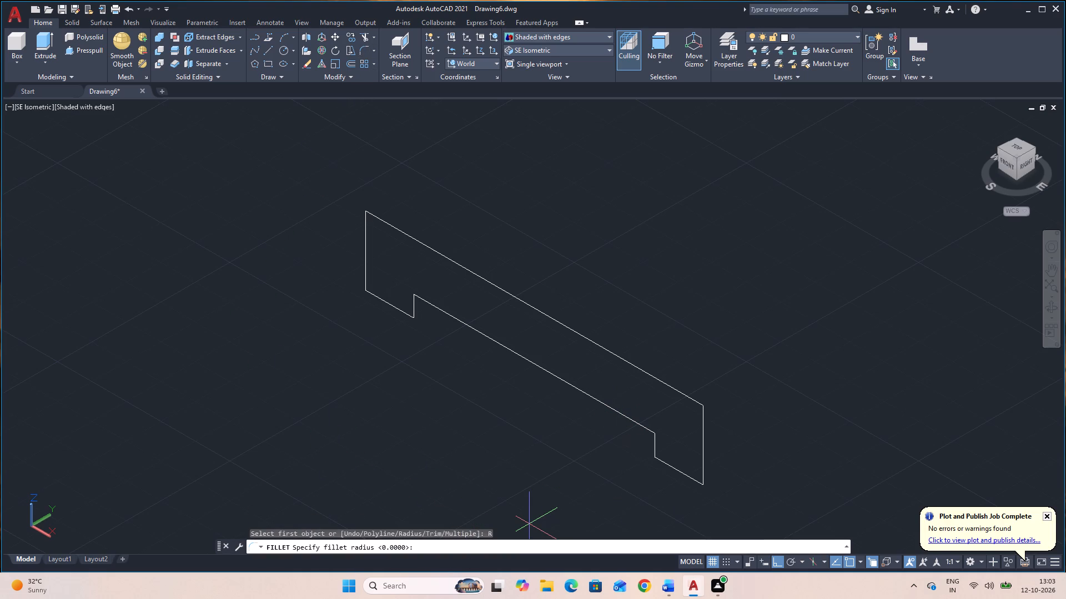
pyautogui.write('12')
pyautogui.press('Return')
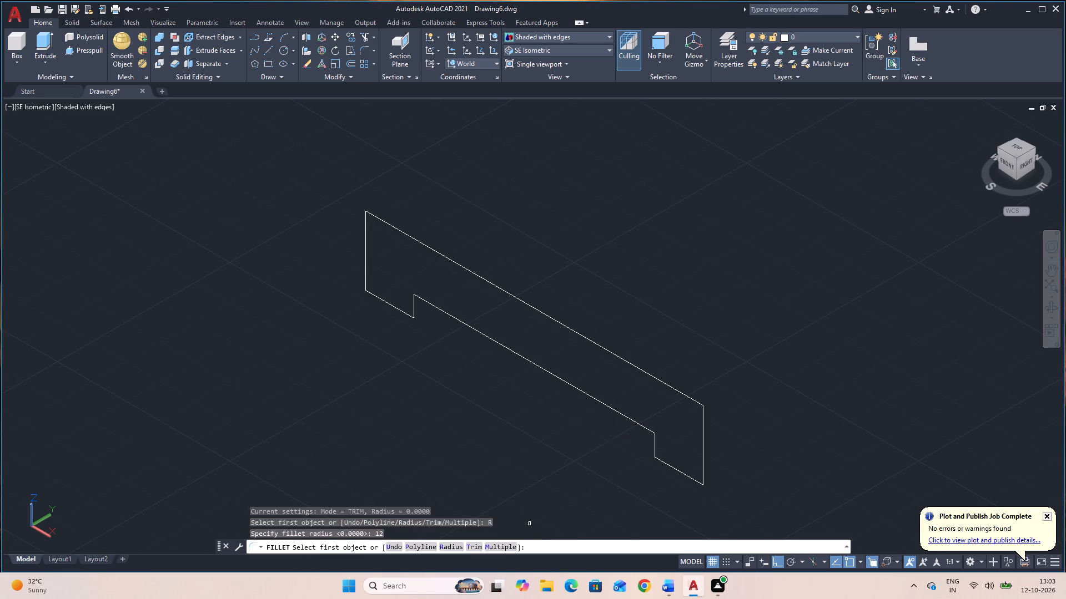
pyautogui.click(666, 383)
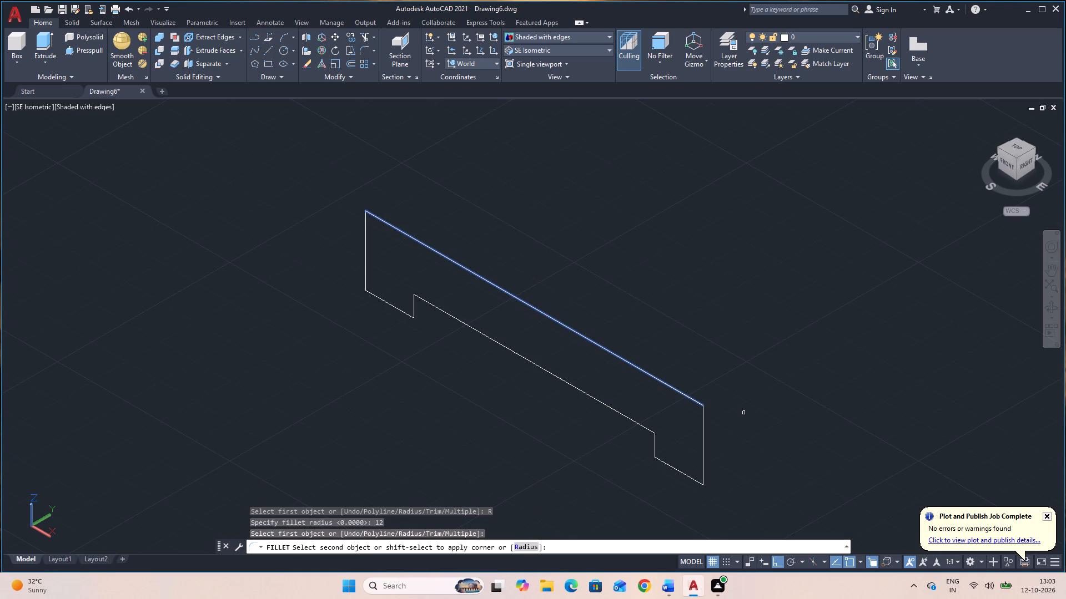
pyautogui.click(705, 441)
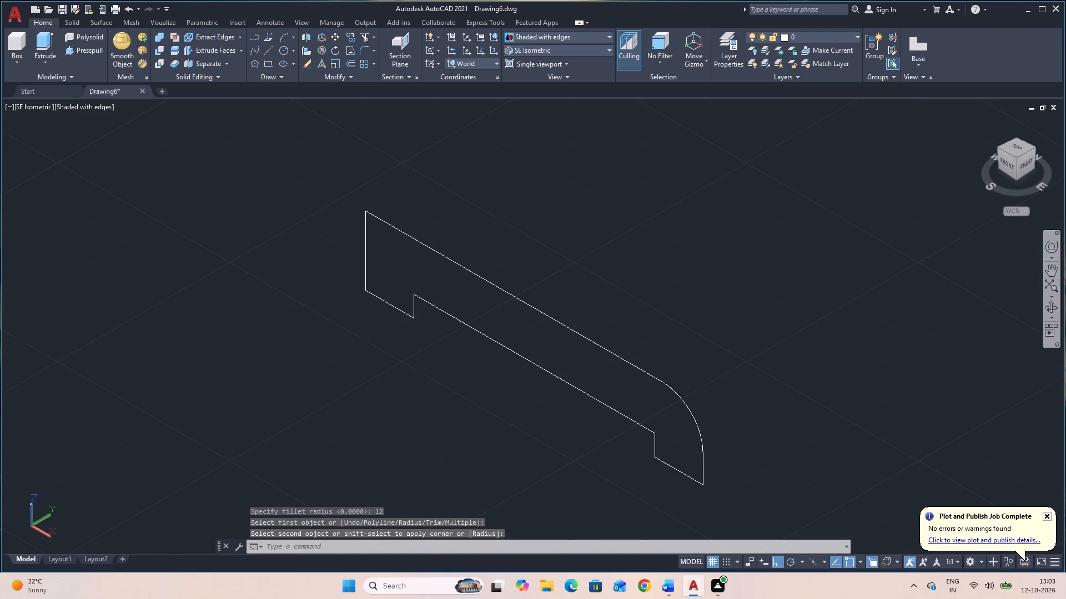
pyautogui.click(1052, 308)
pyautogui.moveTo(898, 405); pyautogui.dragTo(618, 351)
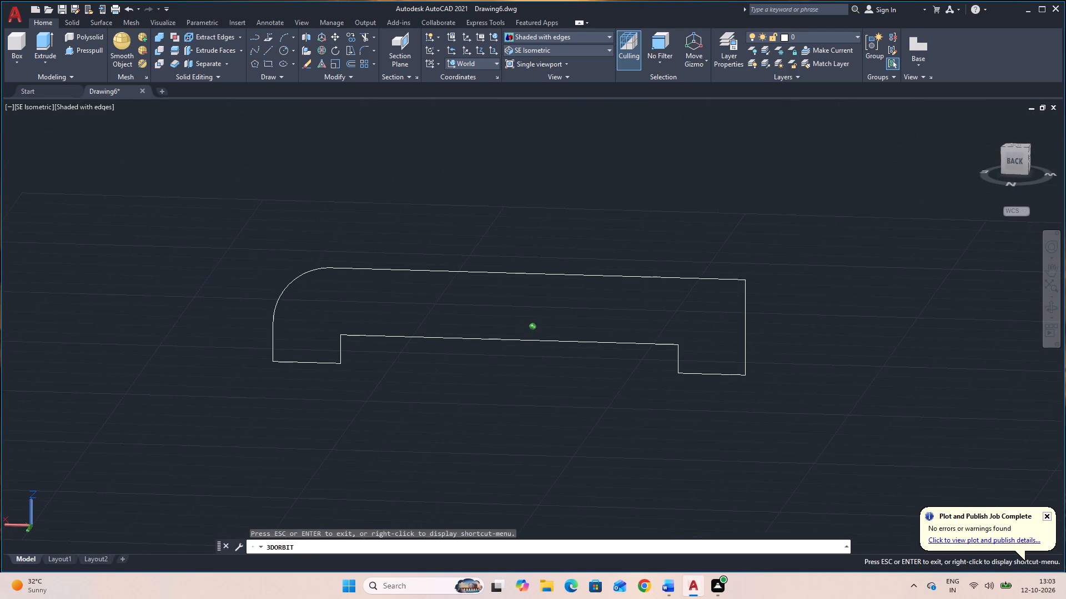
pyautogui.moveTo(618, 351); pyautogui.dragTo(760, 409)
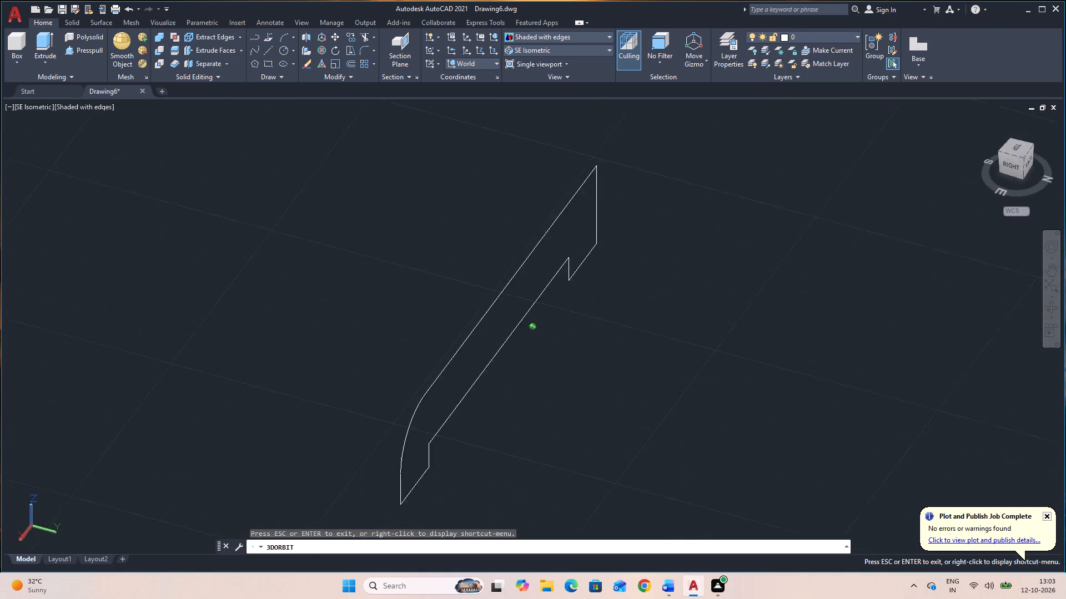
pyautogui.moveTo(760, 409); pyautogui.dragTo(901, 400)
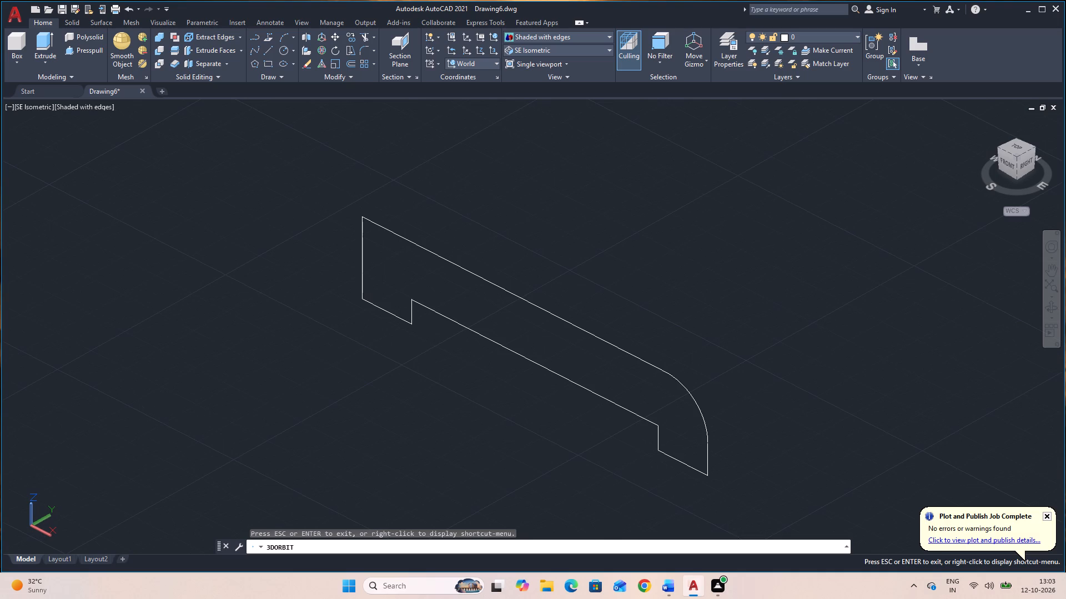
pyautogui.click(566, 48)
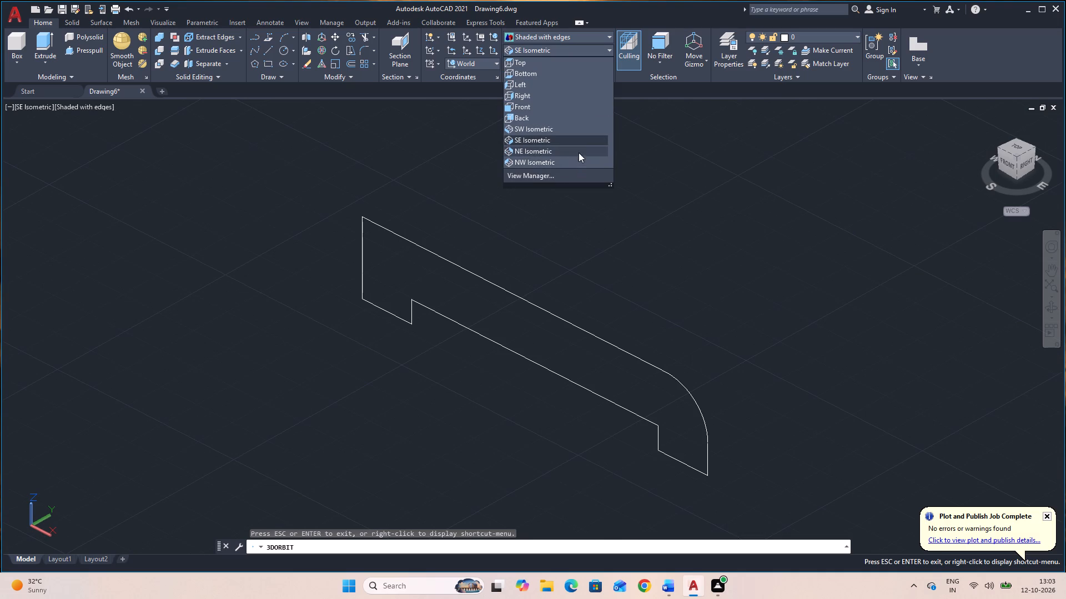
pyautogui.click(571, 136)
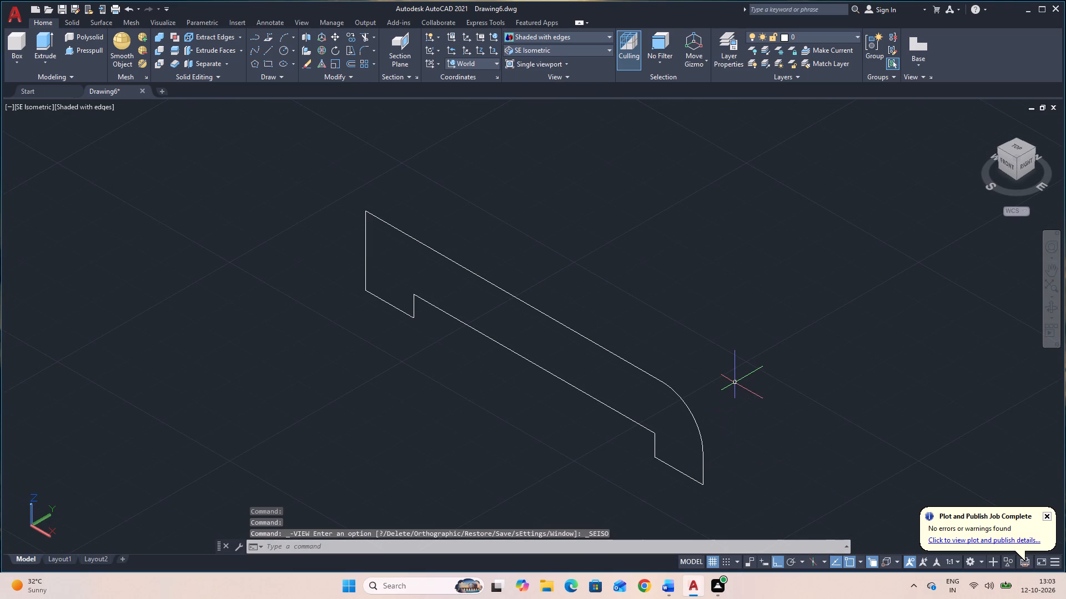
# Undo the recent view changes and the radius 12 fillet on the profile's upper corner at the positive-X end.
pyautogui.hotkey('ctrl', 'z')
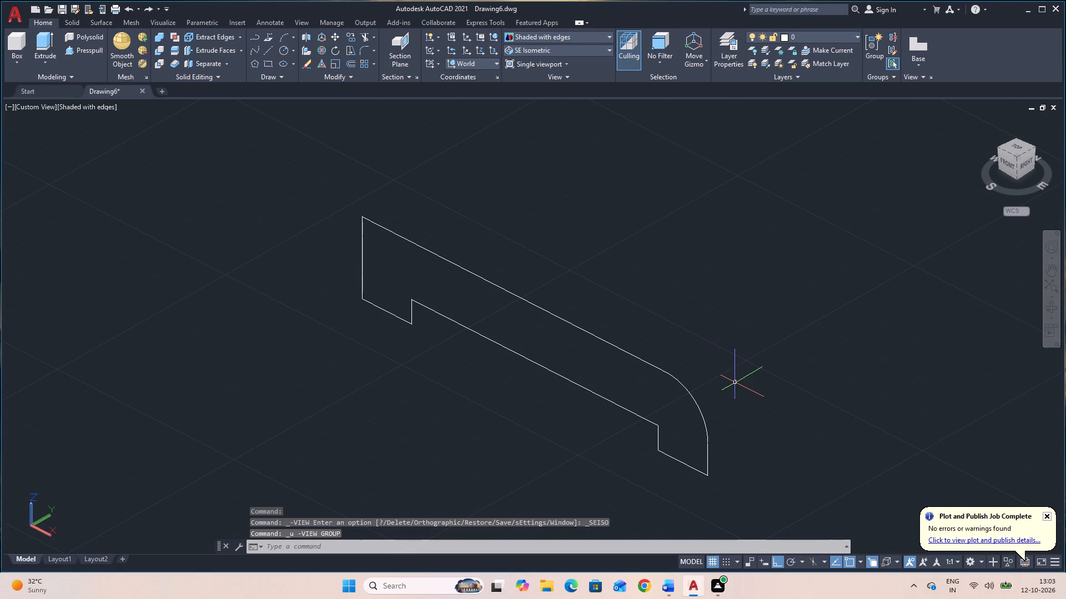
pyautogui.hotkey('ctrl', 'z')
pyautogui.hotkey('ctrl', 'z')
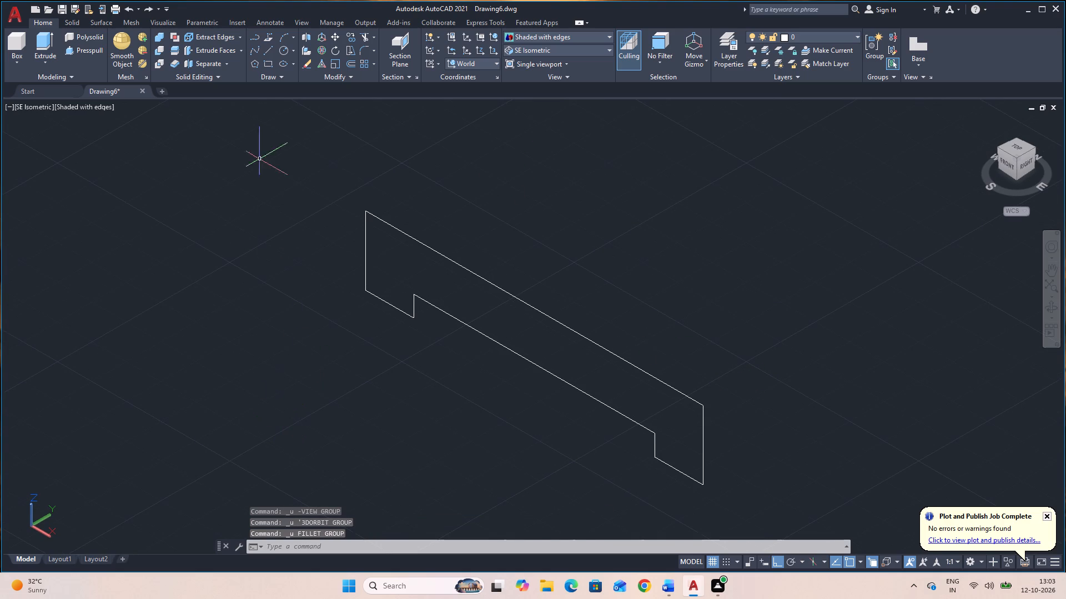
# Fillet both upper corners of the profile, where the long top line meets the vertical edges, with radius 6.
pyautogui.click(369, 44)
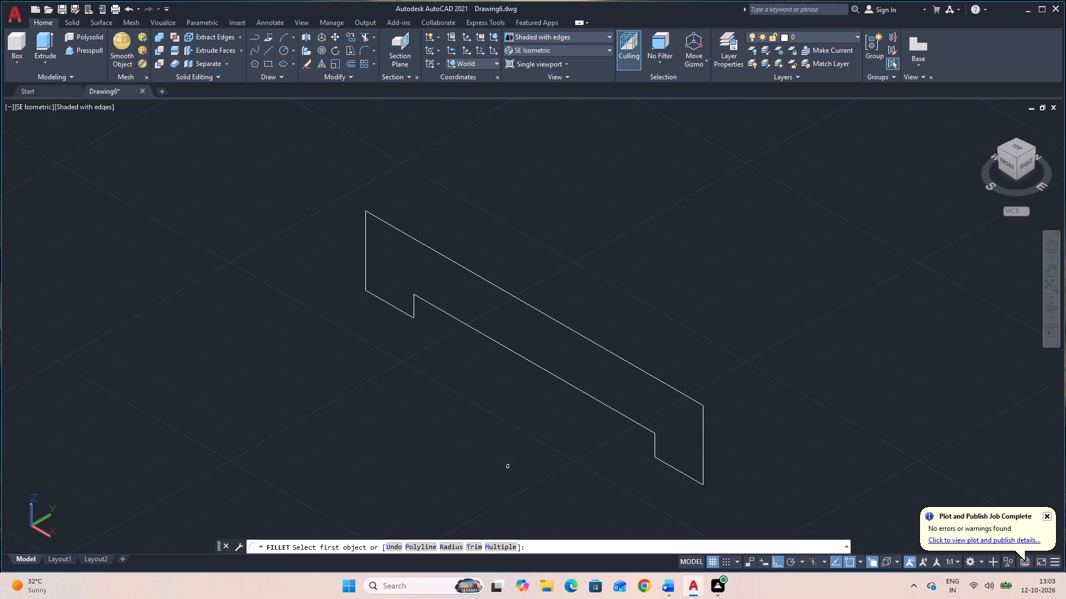
pyautogui.click(454, 545)
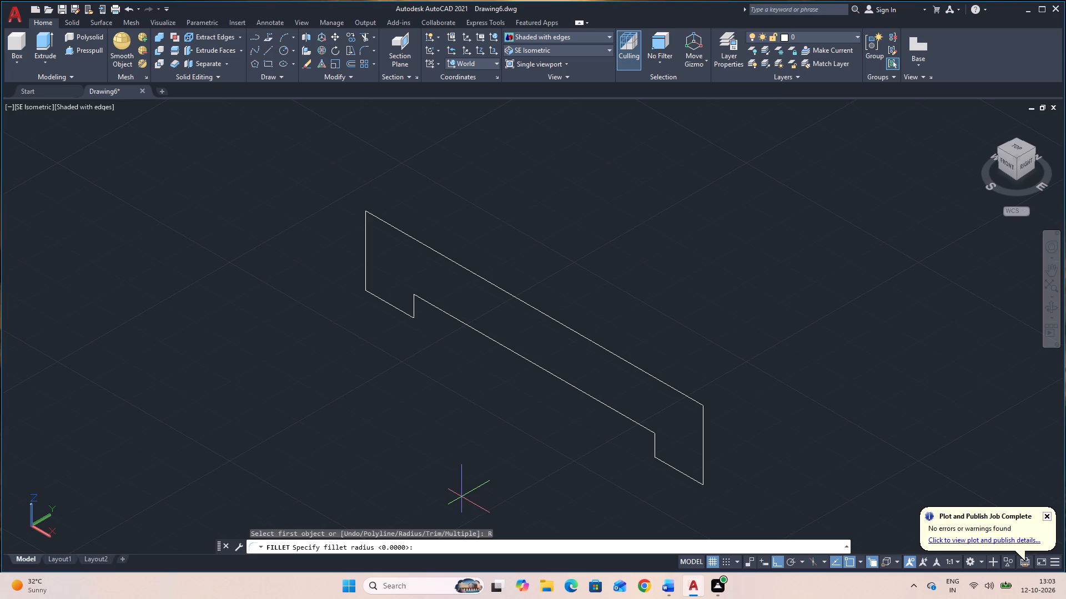
pyautogui.press('6')
pyautogui.press('Return')
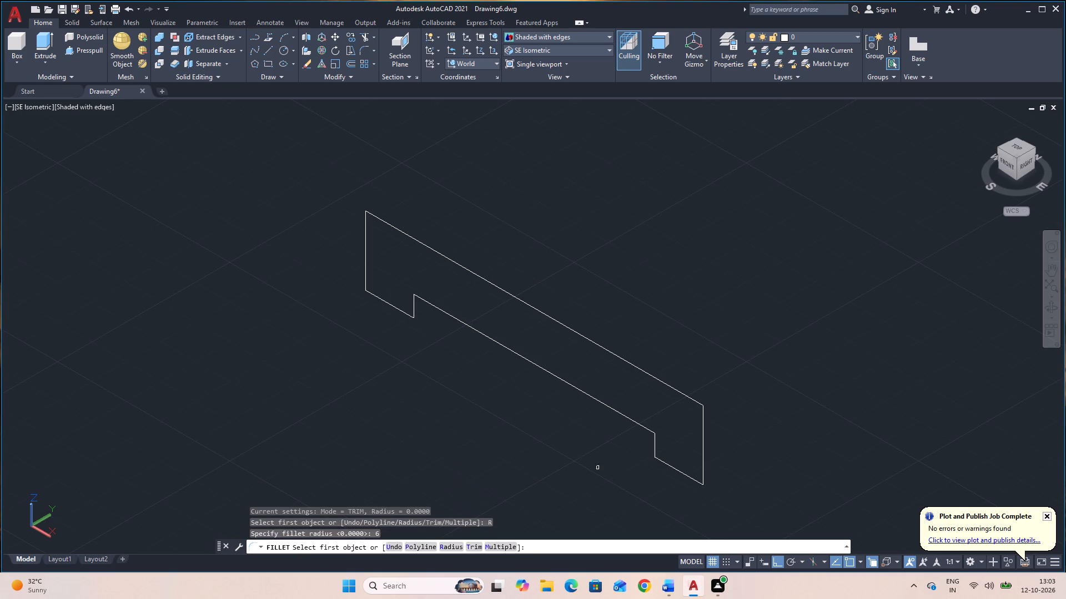
pyautogui.click(693, 400)
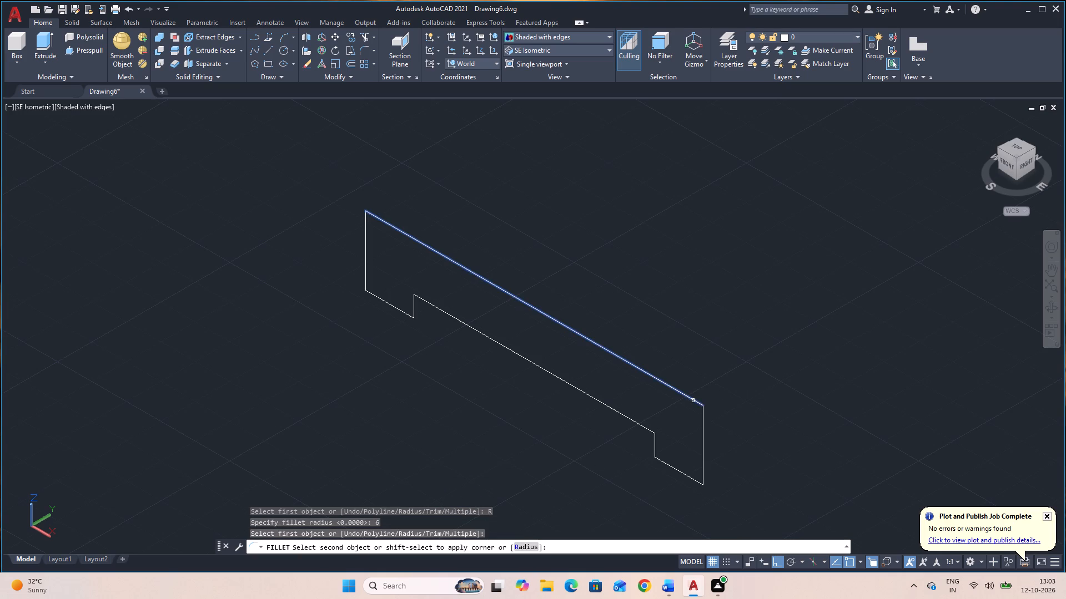
pyautogui.click(705, 418)
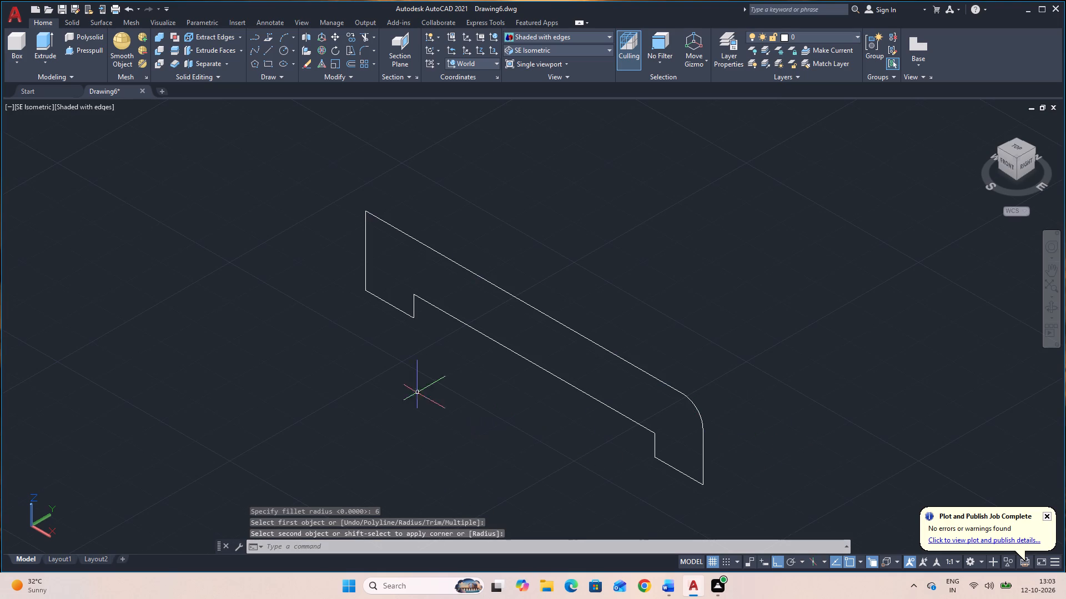
pyautogui.press('space')
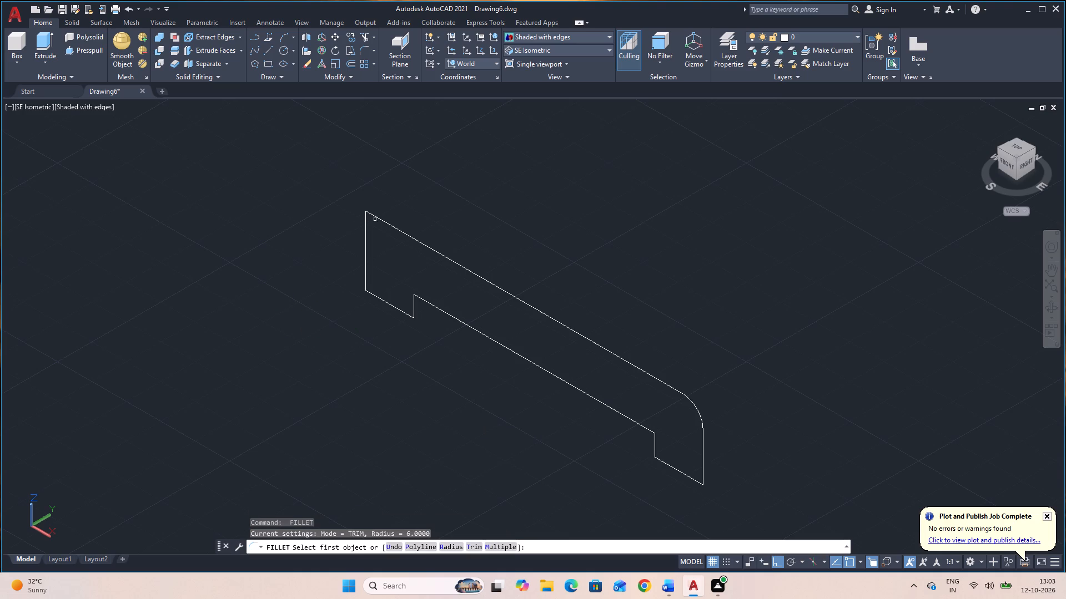
pyautogui.click(382, 220)
pyautogui.click(365, 234)
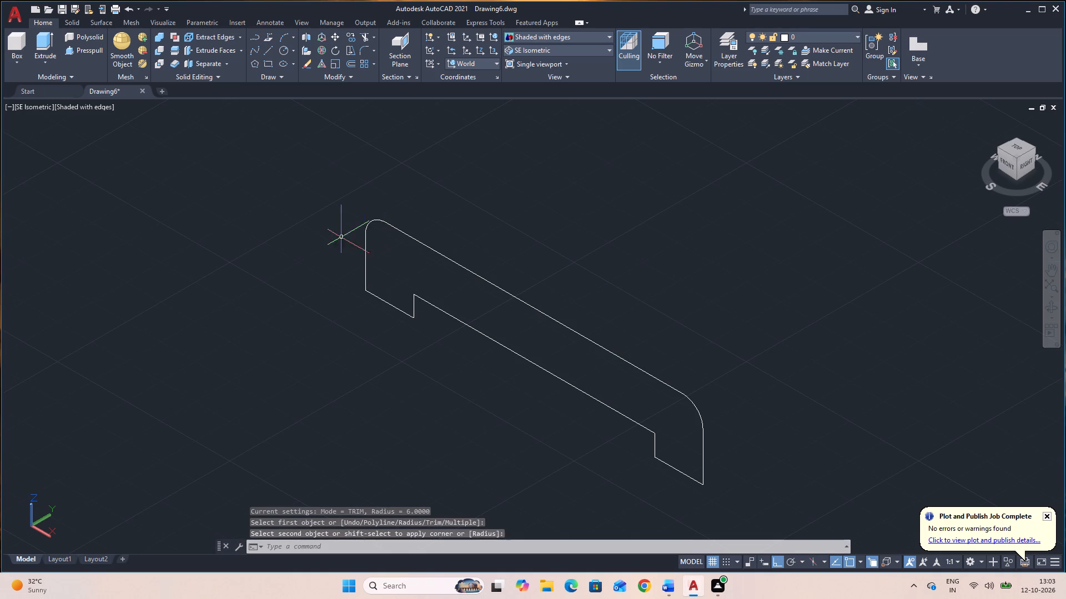
# Join all the lines and fillet arcs of the notched profile into a single closed object.
pyautogui.click(760, 512)
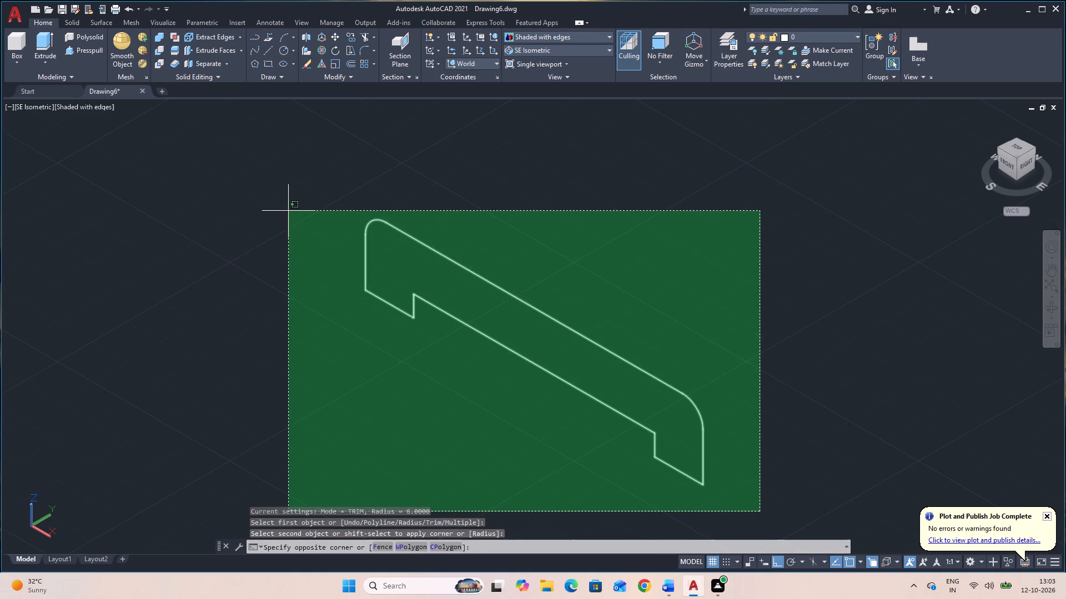
pyautogui.click(286, 200)
pyautogui.write('J')
pyautogui.press('space')
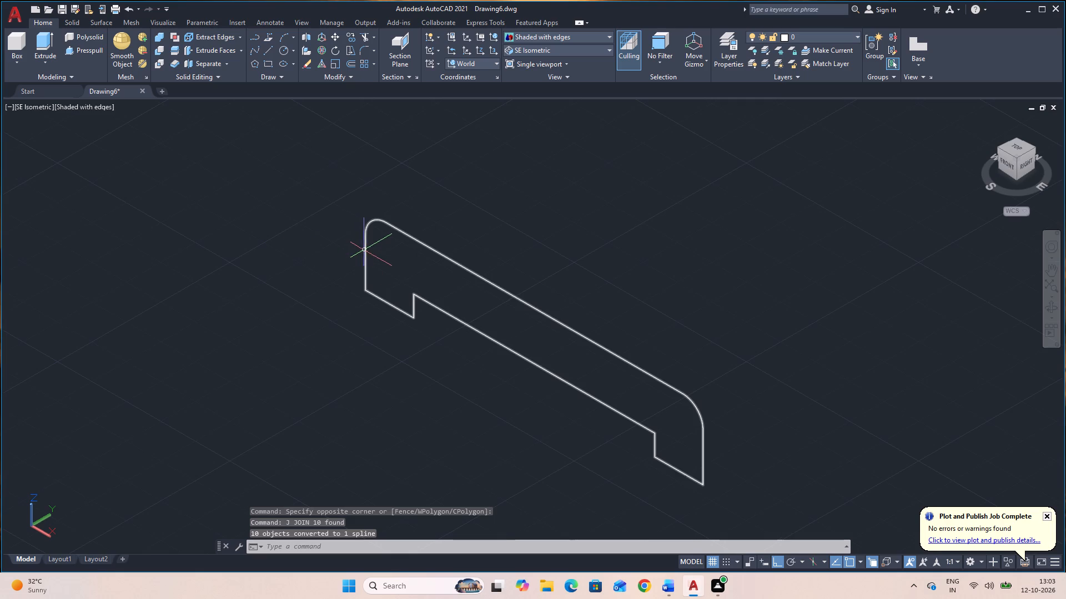
# Presspull the joined profile 42 along positive Y into a solid.
pyautogui.click(89, 47)
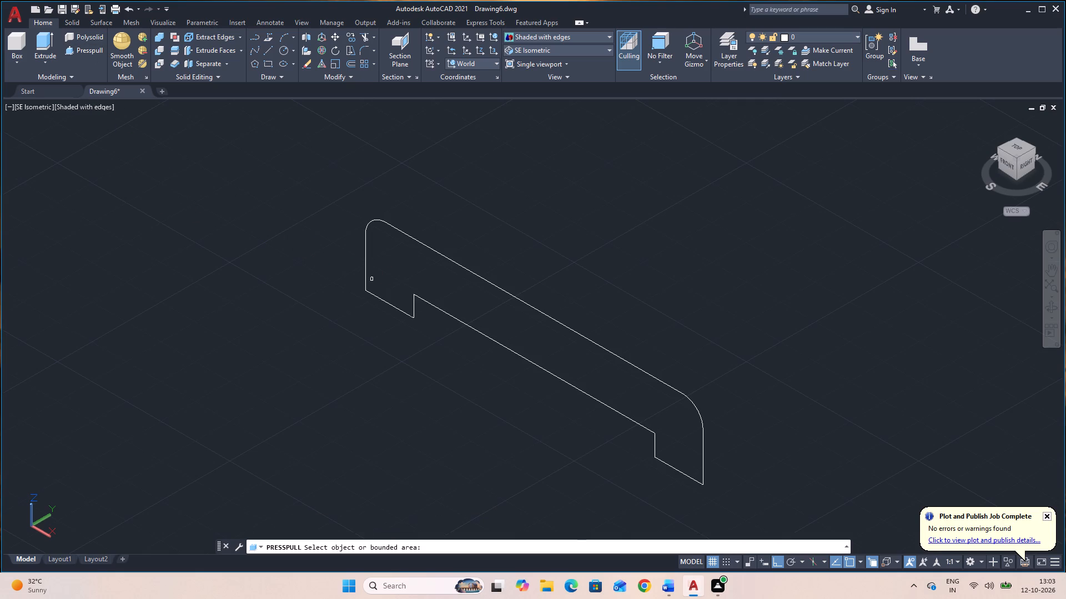
pyautogui.click(365, 276)
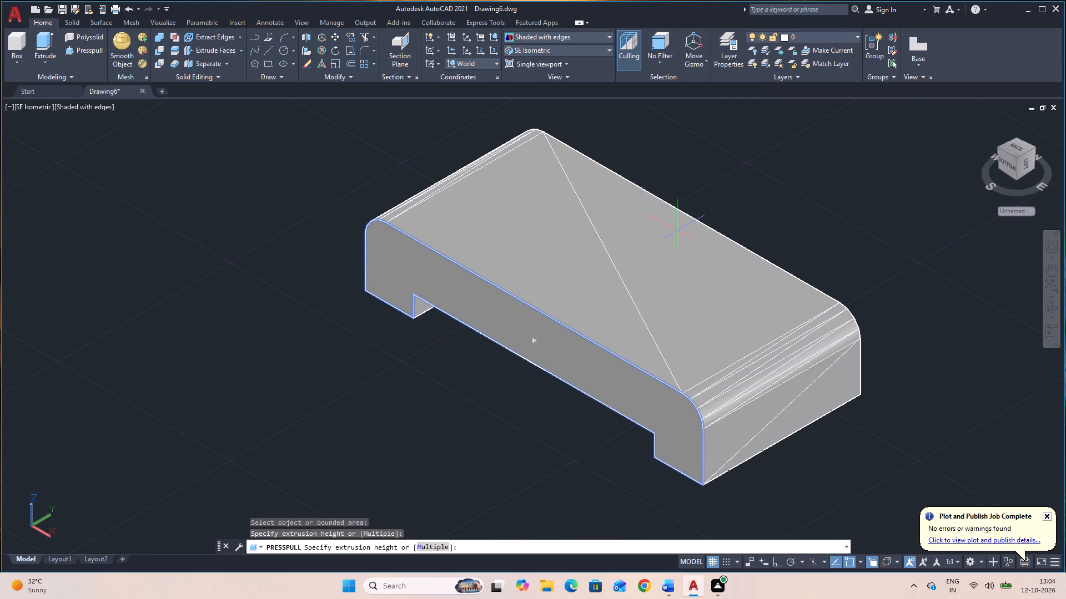
pyautogui.write('42')
pyautogui.press('Return')
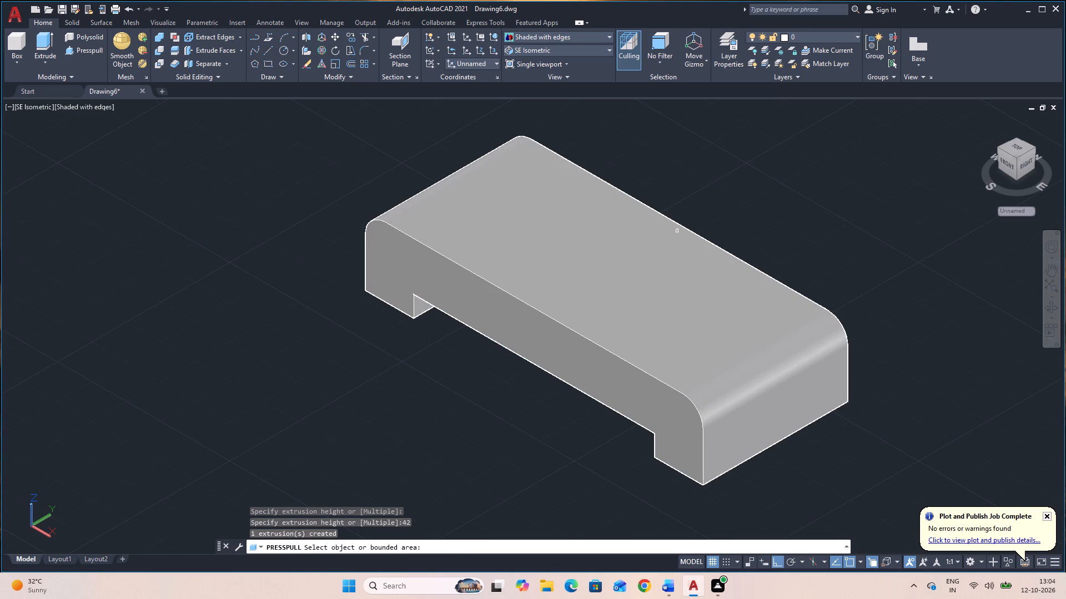
pyautogui.scroll(-1, 652, 232)
pyautogui.moveTo(855, 279); pyautogui.dragTo(766, 331, button='middle')
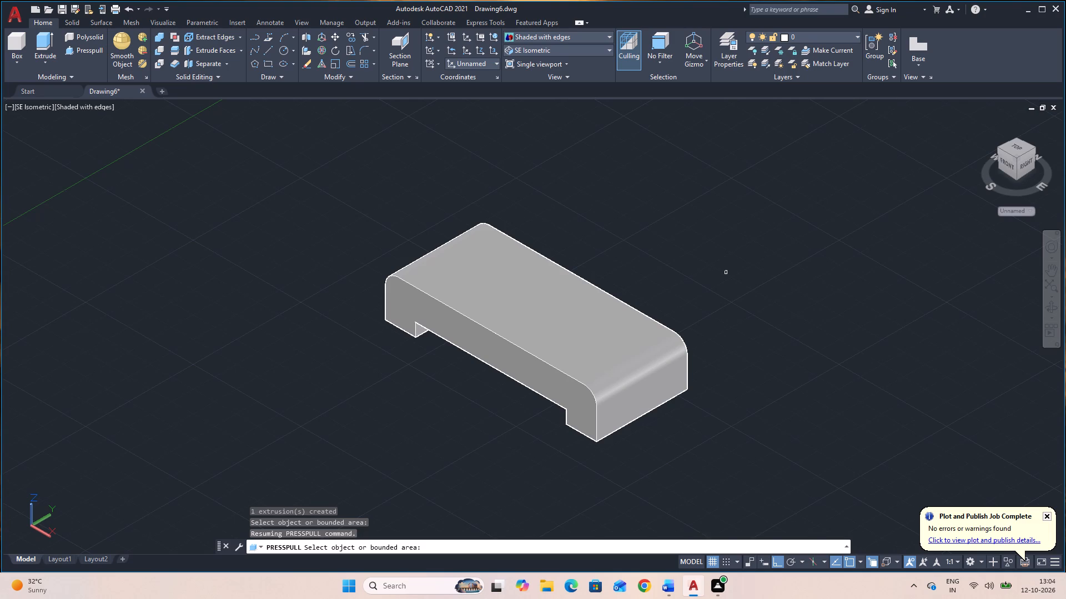
pyautogui.press('Escape')
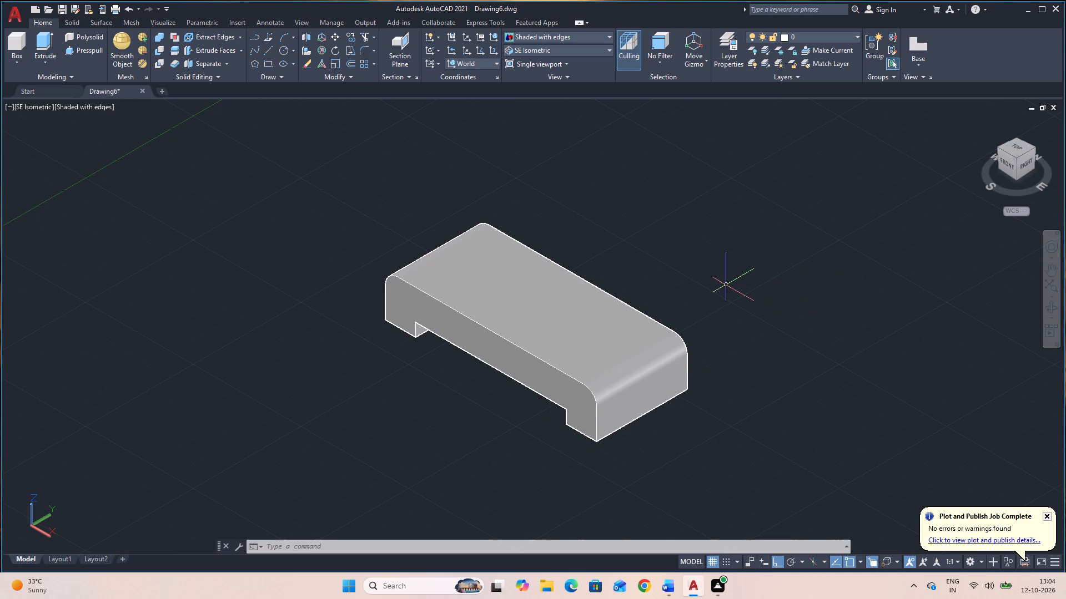
# Draw construction lines from the midpoint of the top face's front long edge, 25 along positive X and 21 along positive Y.
pyautogui.press('l')
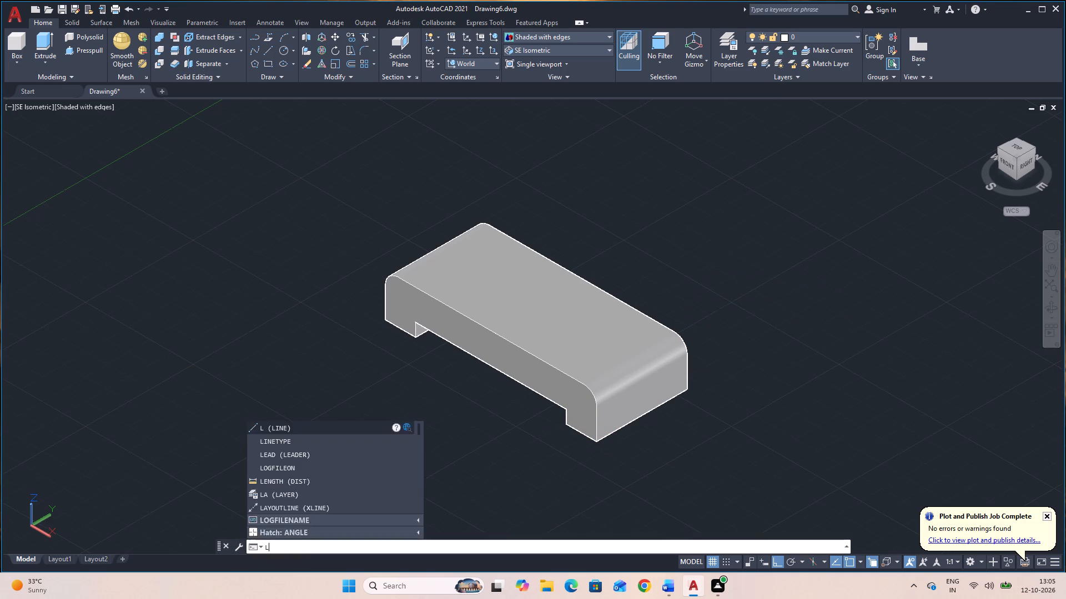
pyautogui.press('space')
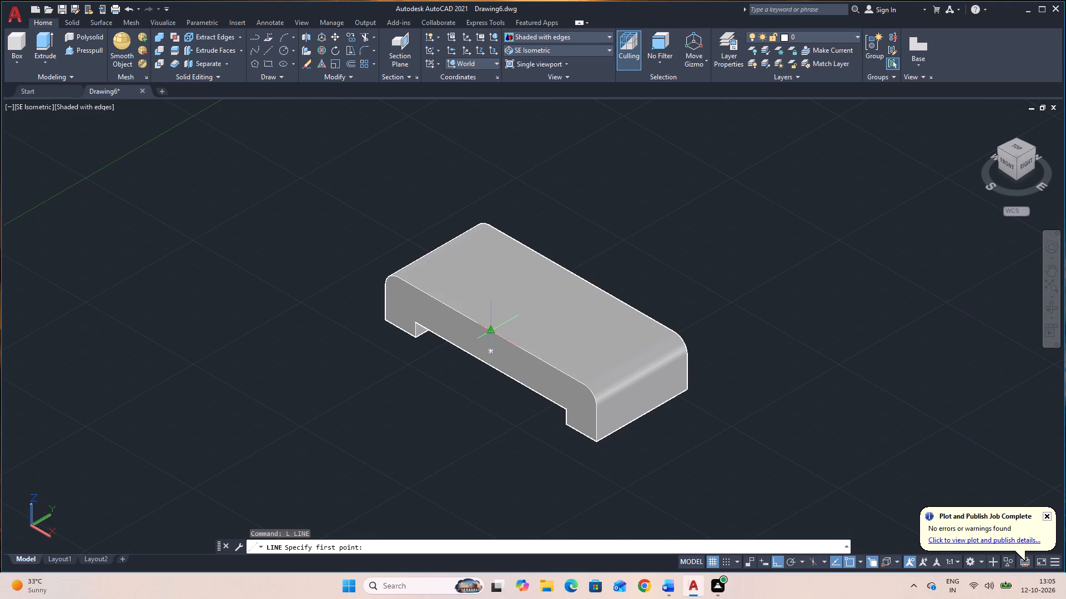
pyautogui.click(489, 330)
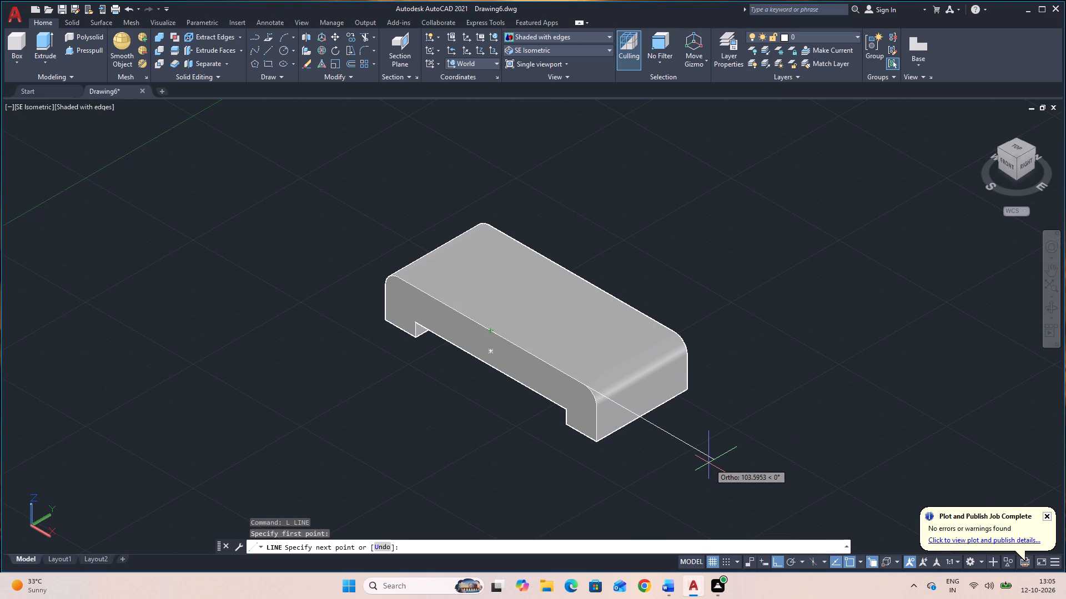
pyautogui.write('25')
pyautogui.press('Return')
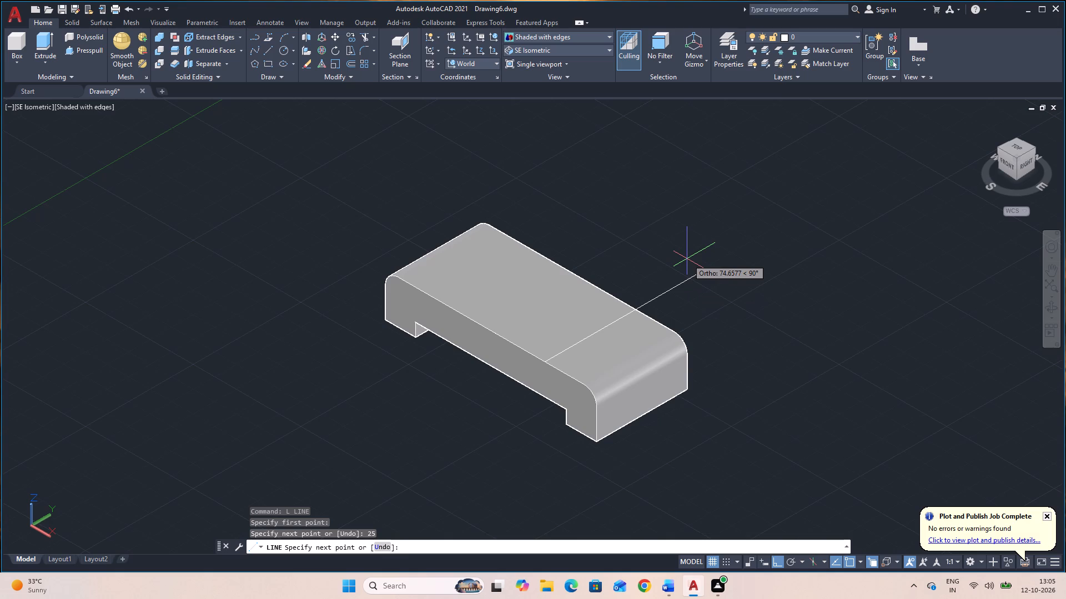
pyautogui.write('21')
pyautogui.press('Return')
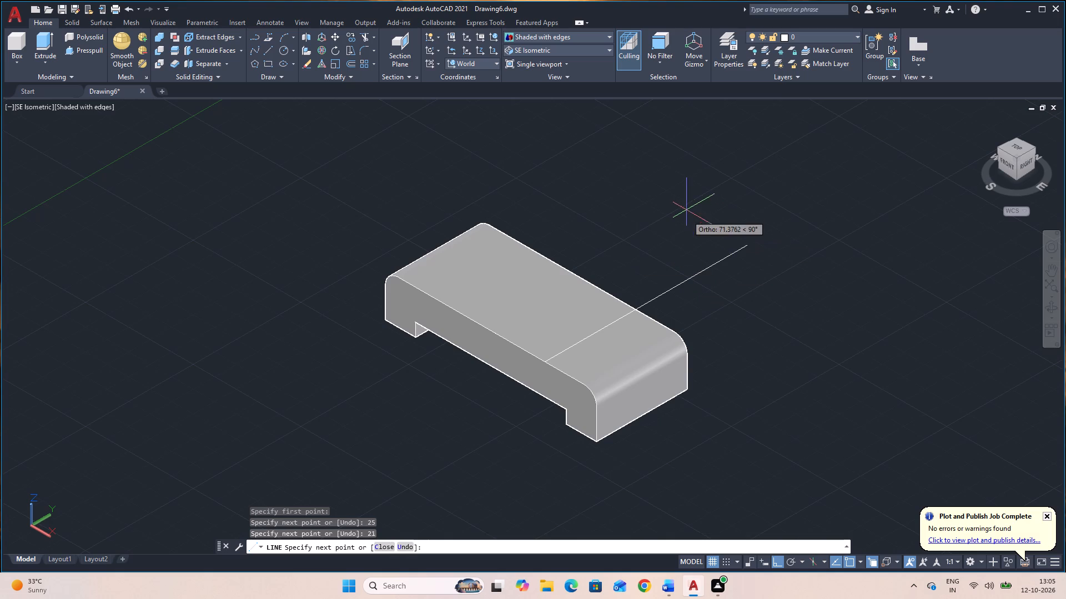
pyautogui.press('Escape')
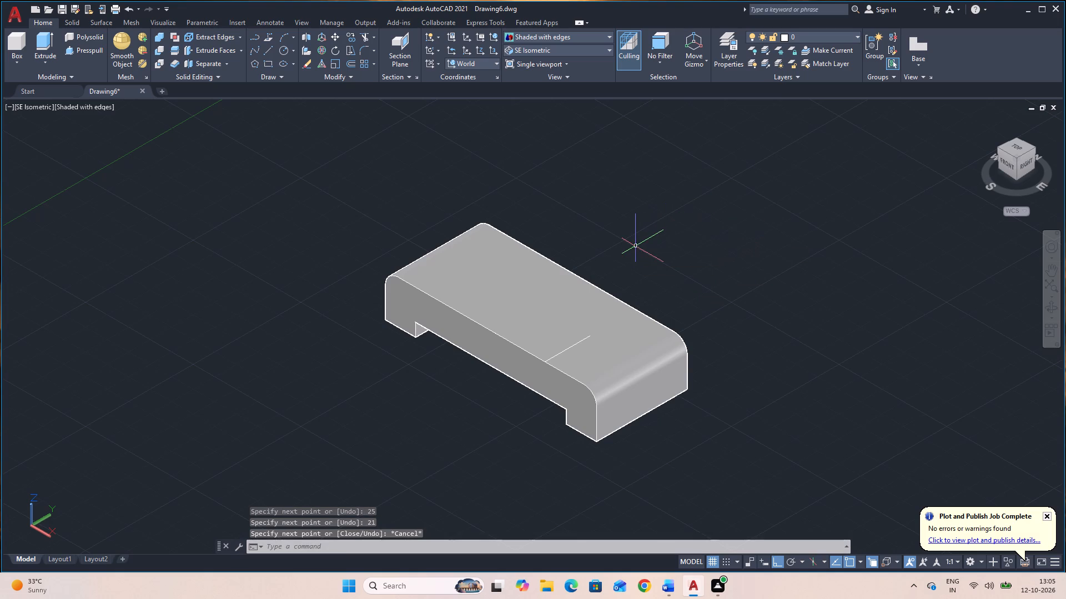
# Create a cylinder of radius 6 and height -14, centred at the inner end of the 21 construction line on the top face.
pyautogui.click(17, 65)
pyautogui.click(36, 99)
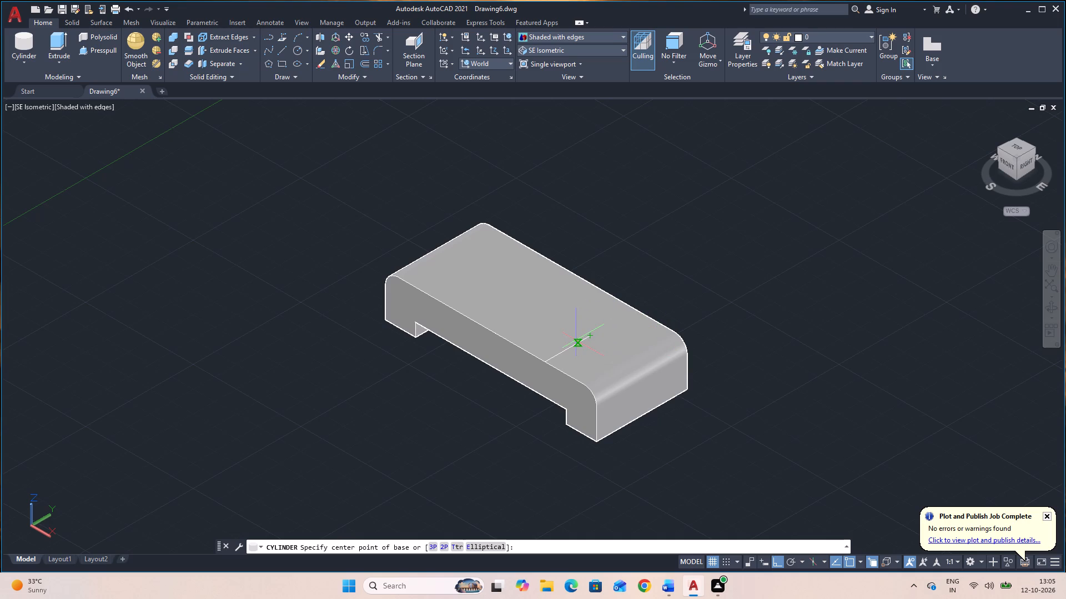
pyautogui.click(592, 333)
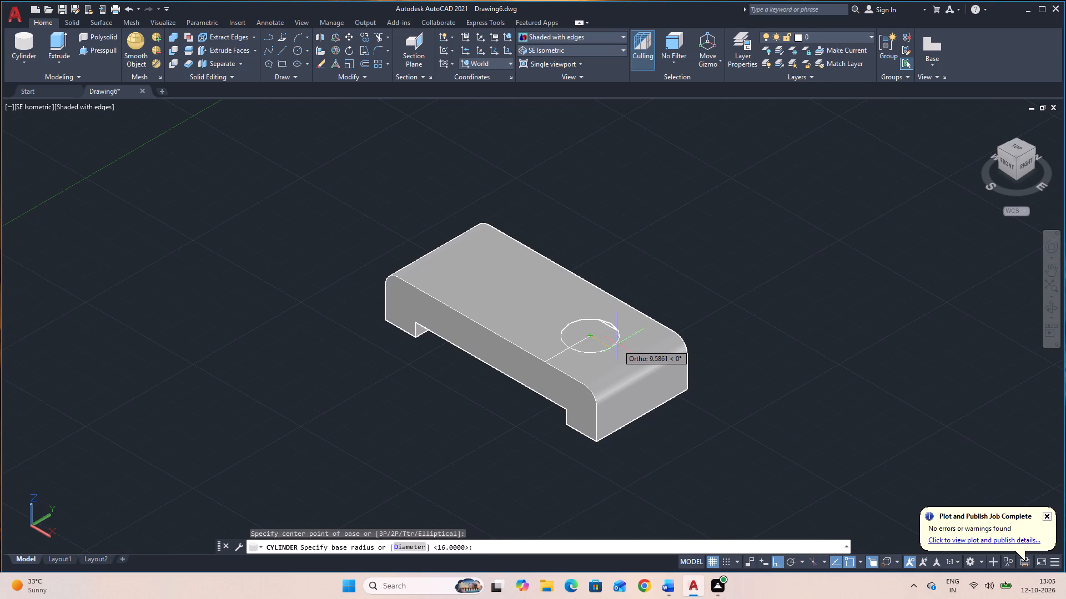
pyautogui.press('6')
pyautogui.press('Return')
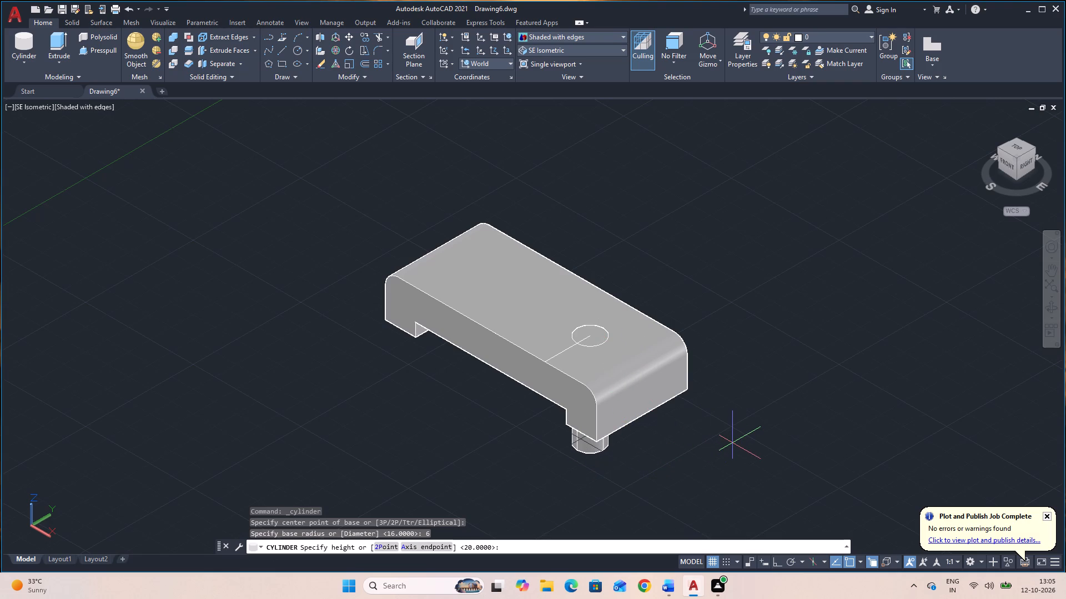
pyautogui.press('-')
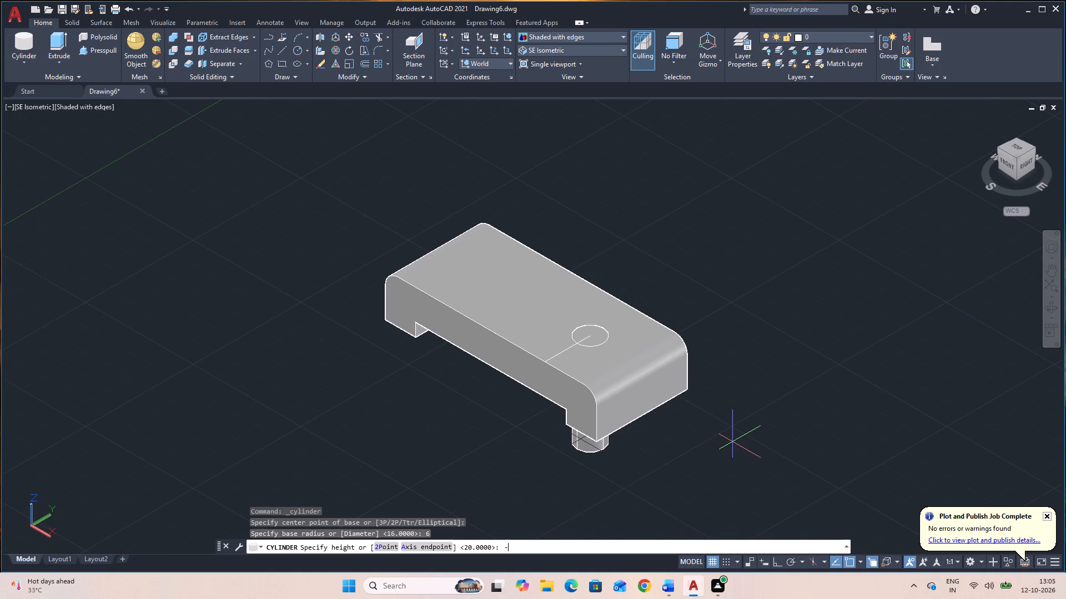
pyautogui.write('14')
pyautogui.press('Return')
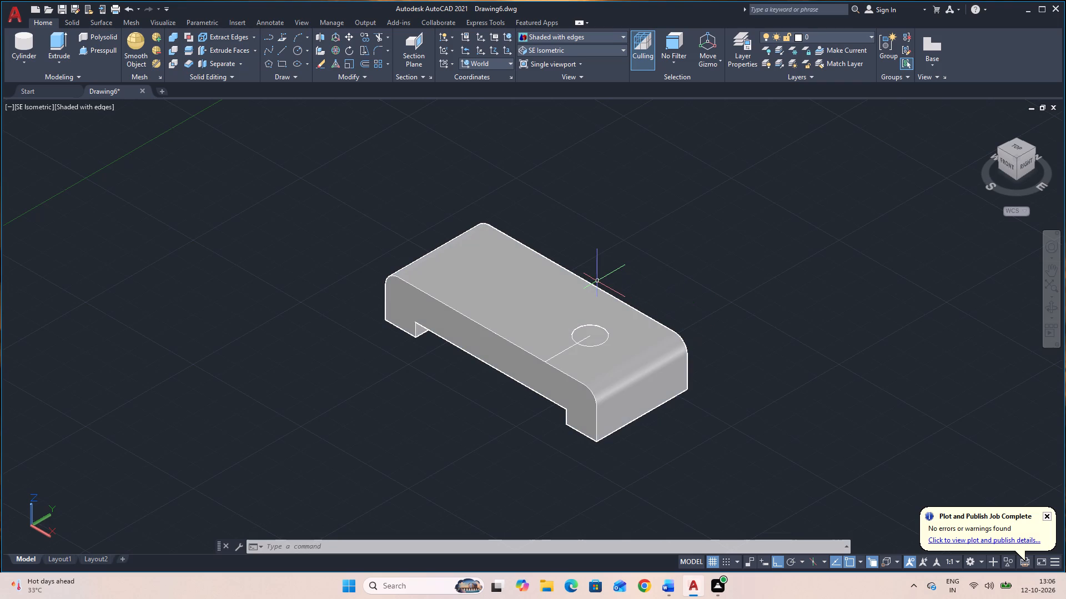
# Draw construction lines from the midpoint of the top face's front long edge, 25 along negative X and 21 along positive Y.
pyautogui.press('l')
pyautogui.press('space')
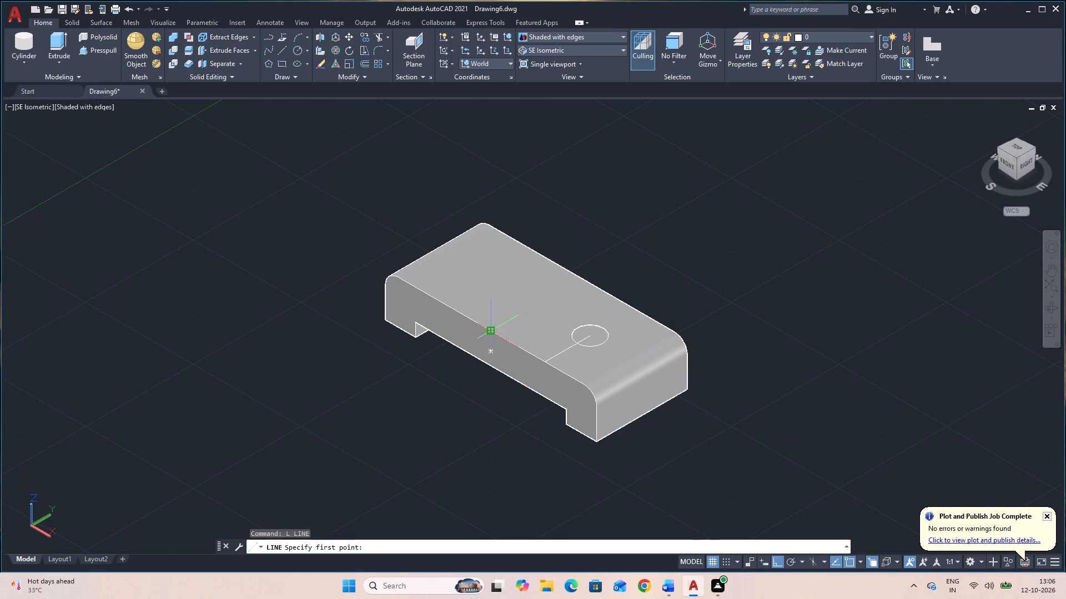
pyautogui.click(492, 329)
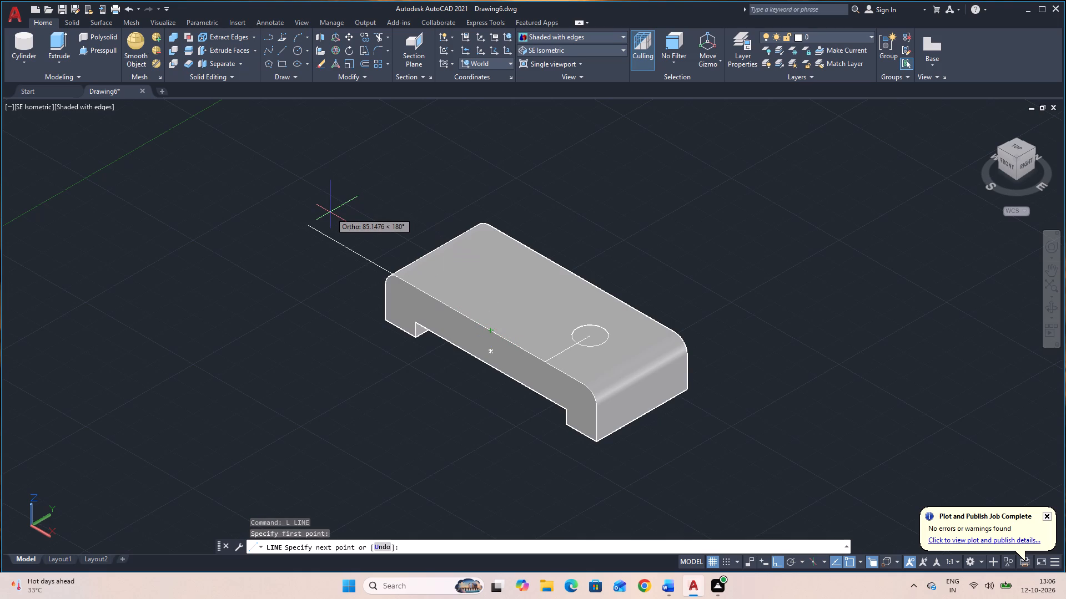
pyautogui.write('25')
pyautogui.press('Return')
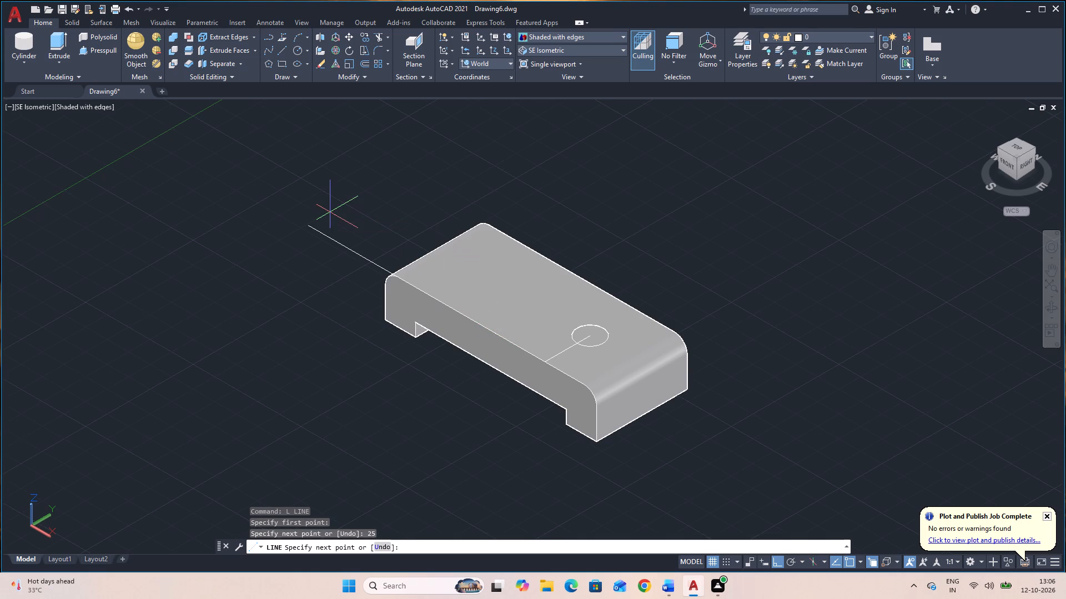
pyautogui.write('21')
pyautogui.press('Return')
pyautogui.press('Escape')
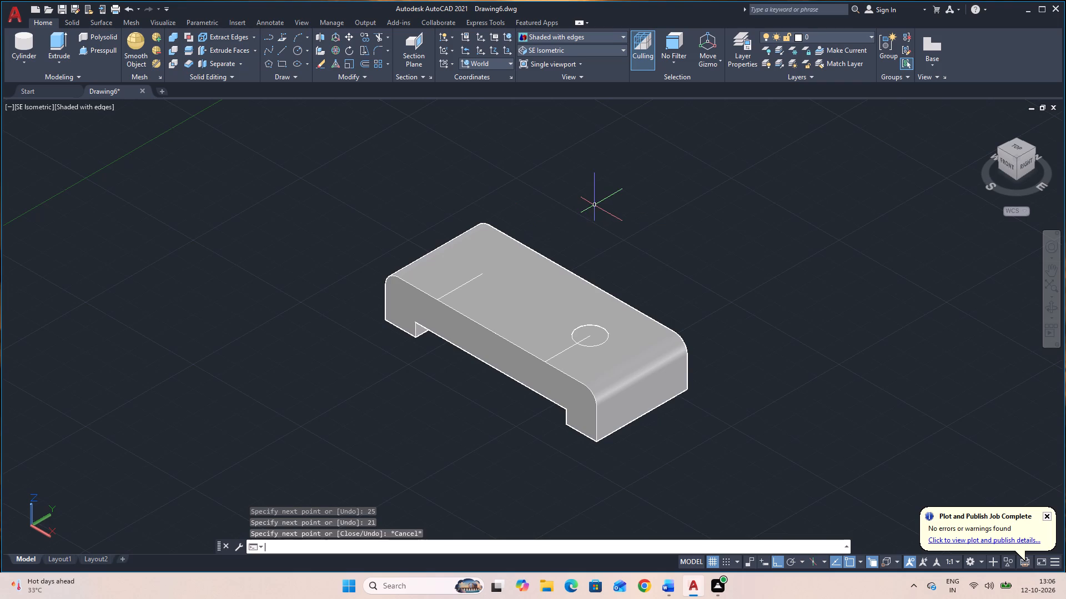
# Create a second cylinder of radius 6 and height -14, centred at the inner end of the new 21 construction line.
pyautogui.click(23, 38)
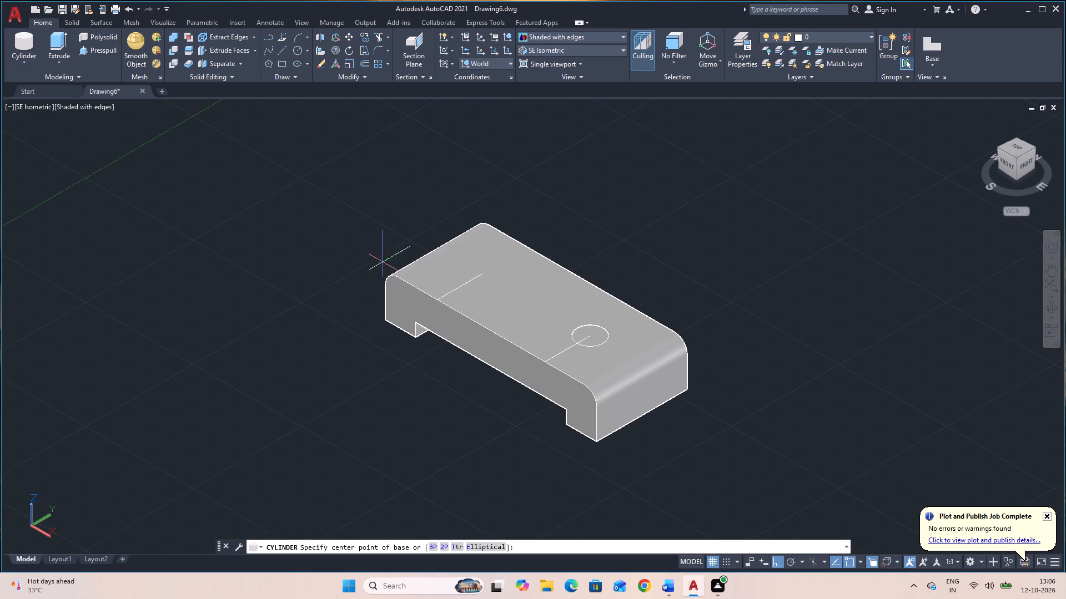
pyautogui.click(481, 273)
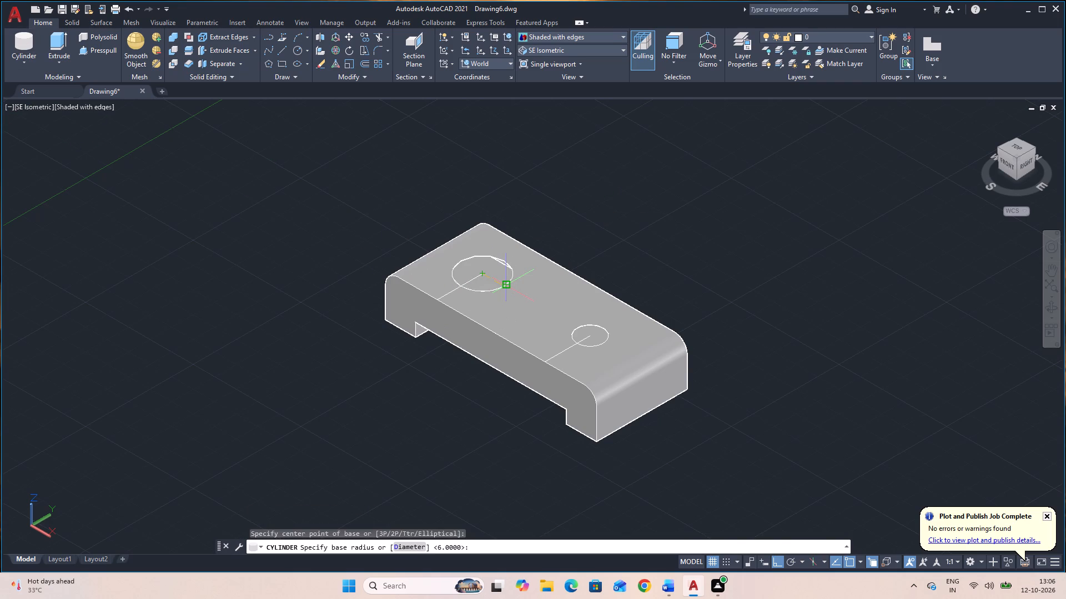
pyautogui.press('6')
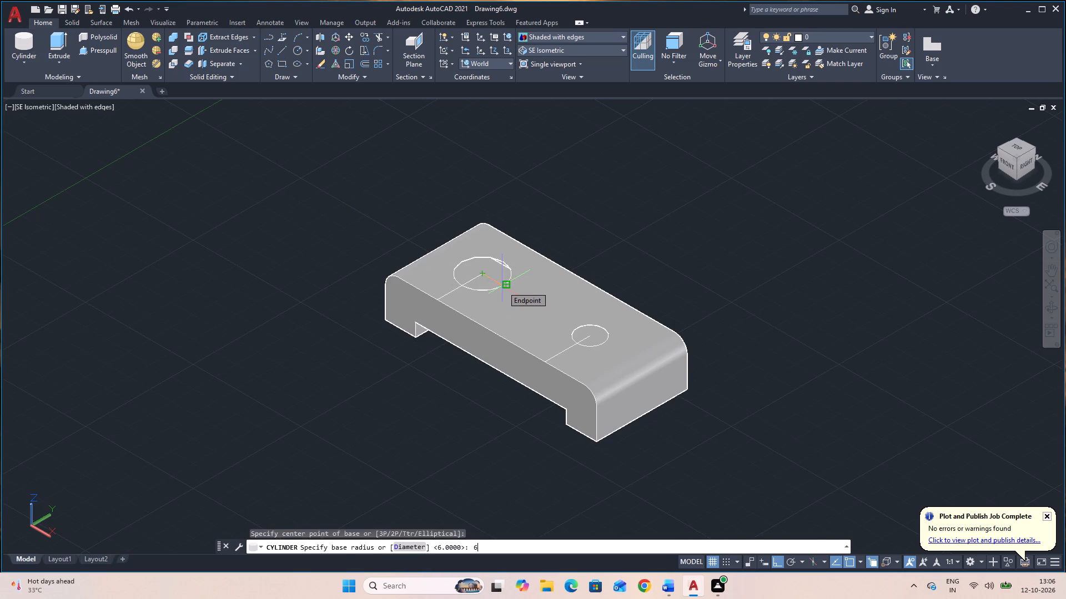
pyautogui.press('Return')
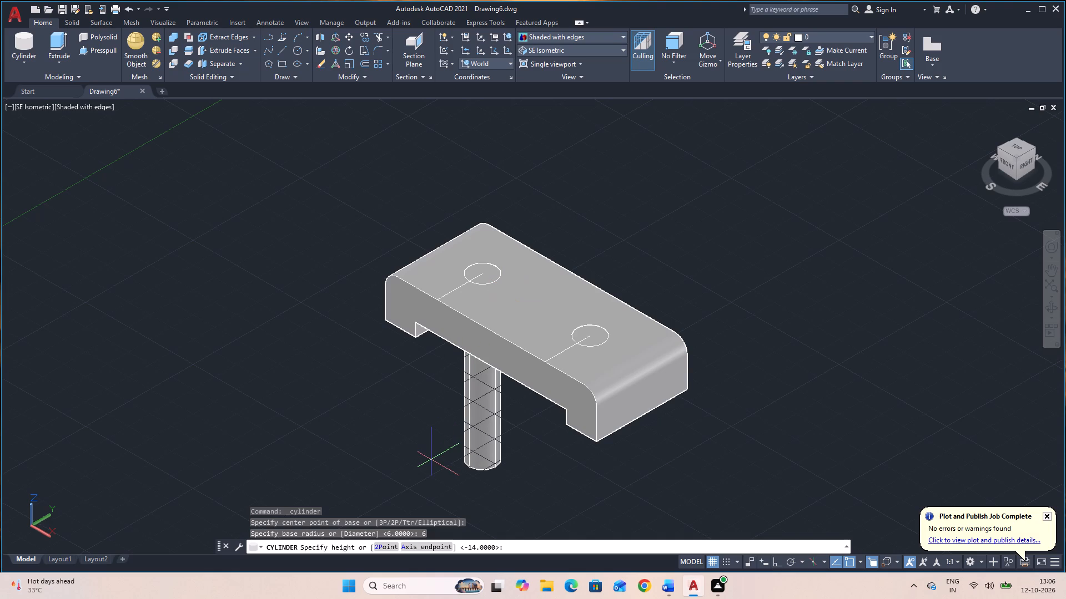
pyautogui.press('-')
pyautogui.press('1')
pyautogui.press('4')
pyautogui.press('Return')
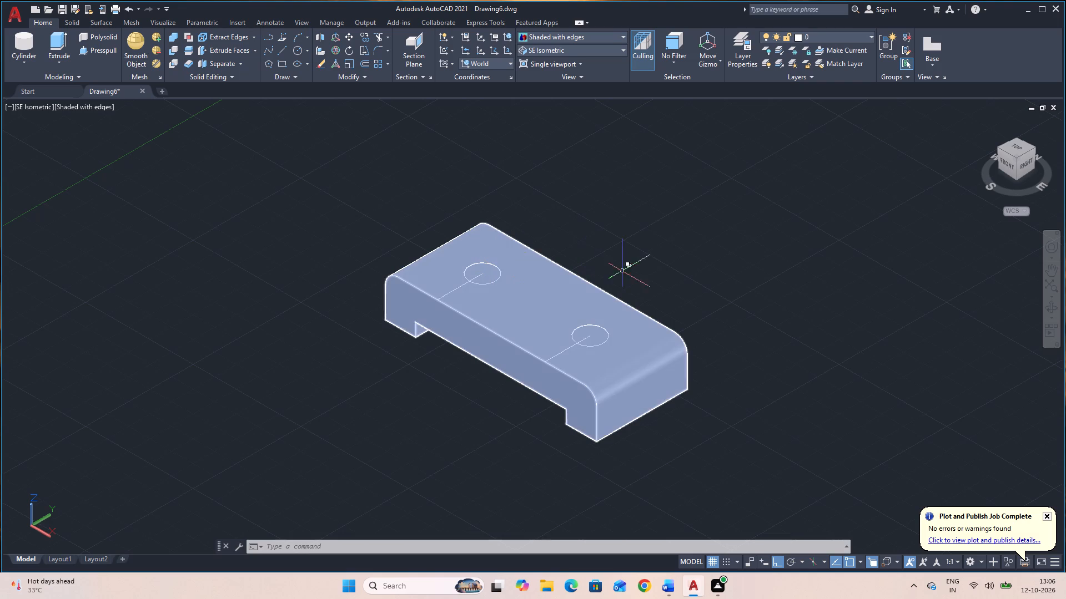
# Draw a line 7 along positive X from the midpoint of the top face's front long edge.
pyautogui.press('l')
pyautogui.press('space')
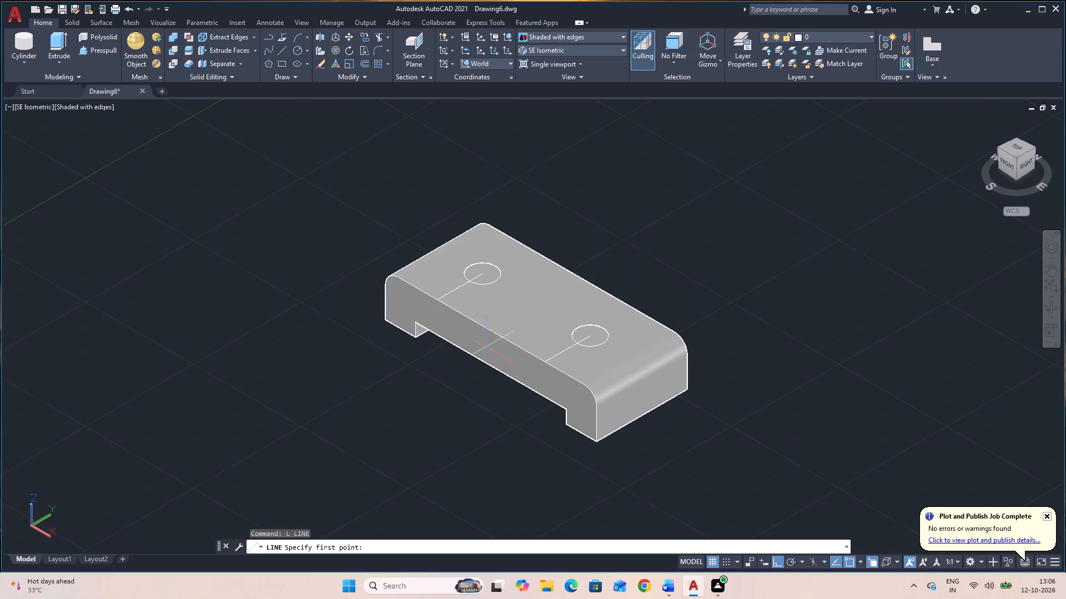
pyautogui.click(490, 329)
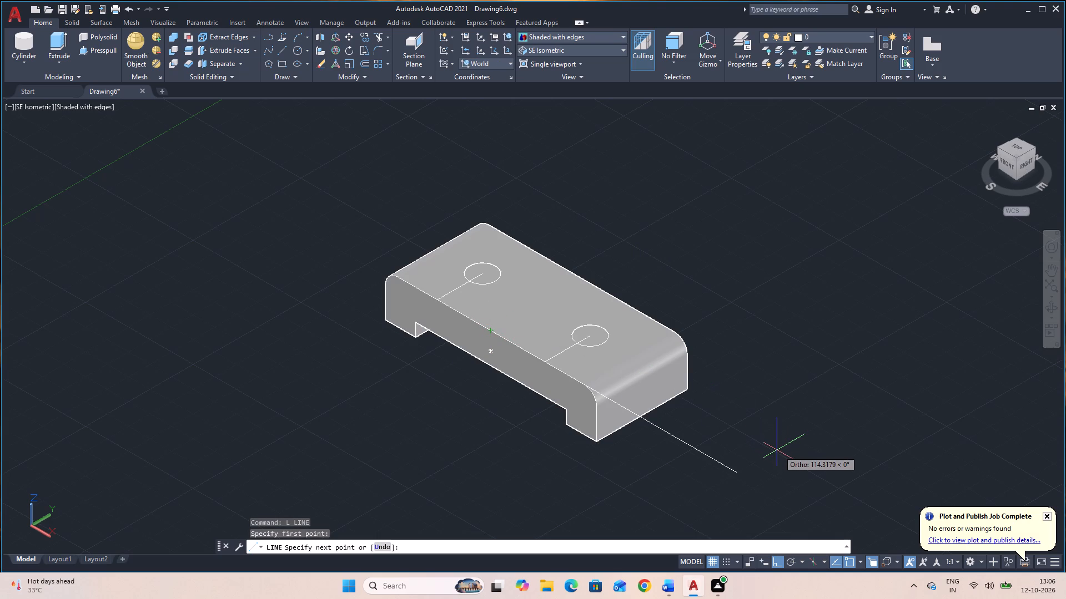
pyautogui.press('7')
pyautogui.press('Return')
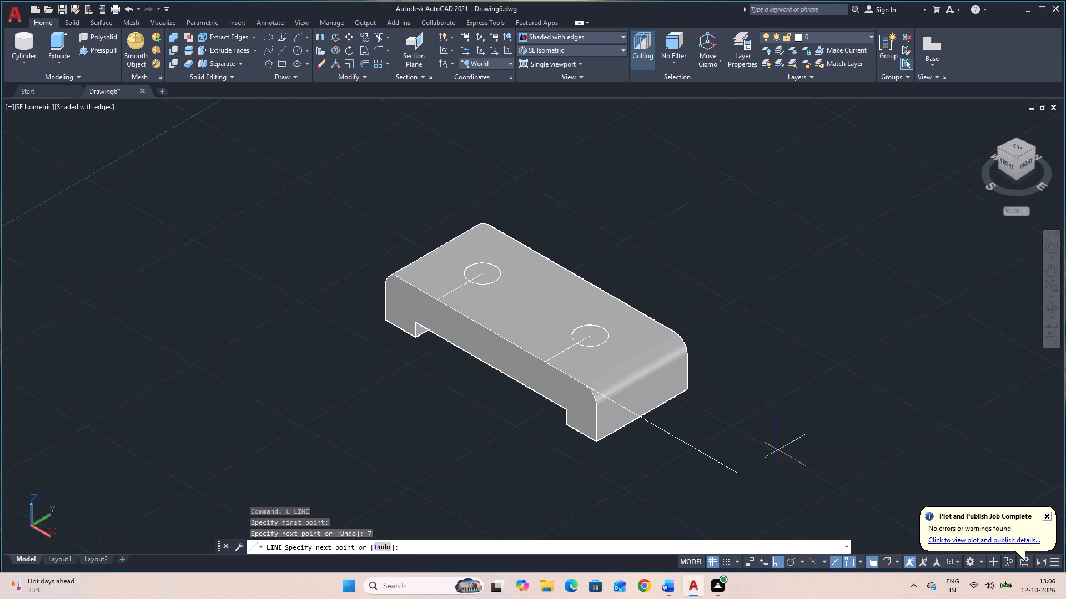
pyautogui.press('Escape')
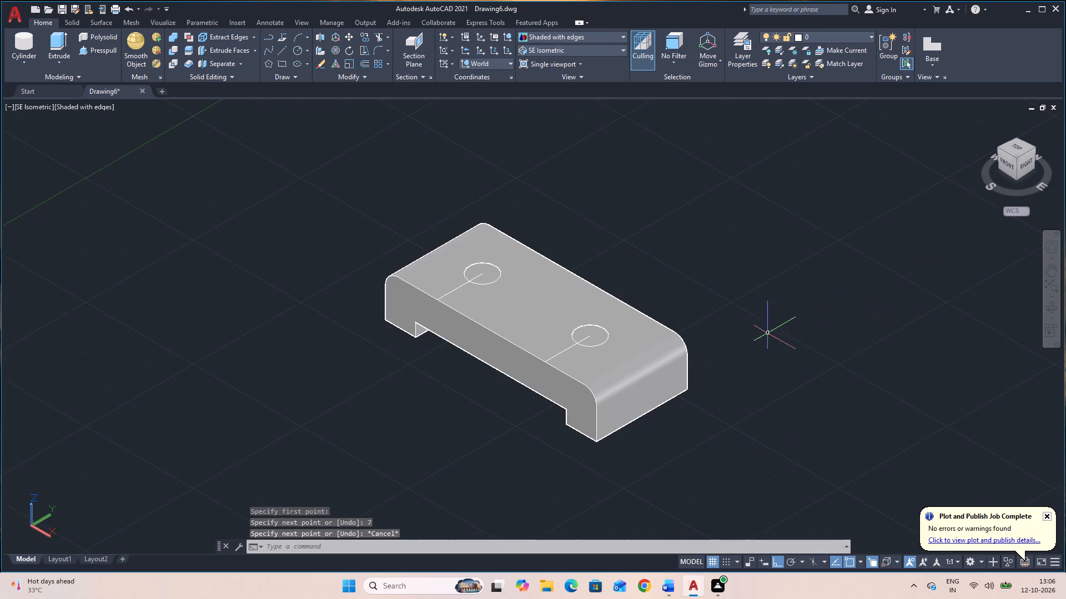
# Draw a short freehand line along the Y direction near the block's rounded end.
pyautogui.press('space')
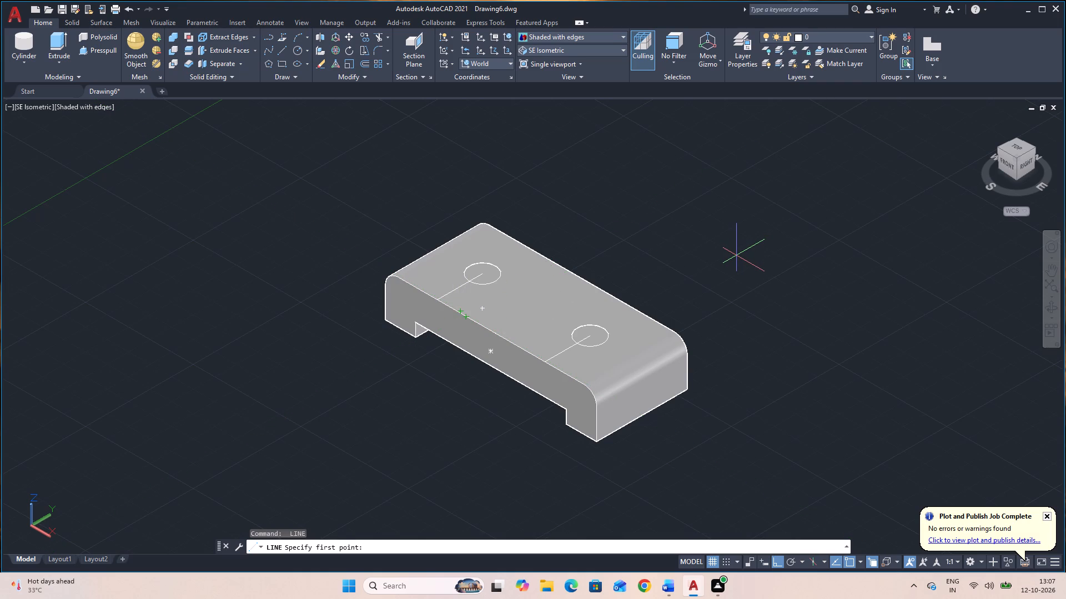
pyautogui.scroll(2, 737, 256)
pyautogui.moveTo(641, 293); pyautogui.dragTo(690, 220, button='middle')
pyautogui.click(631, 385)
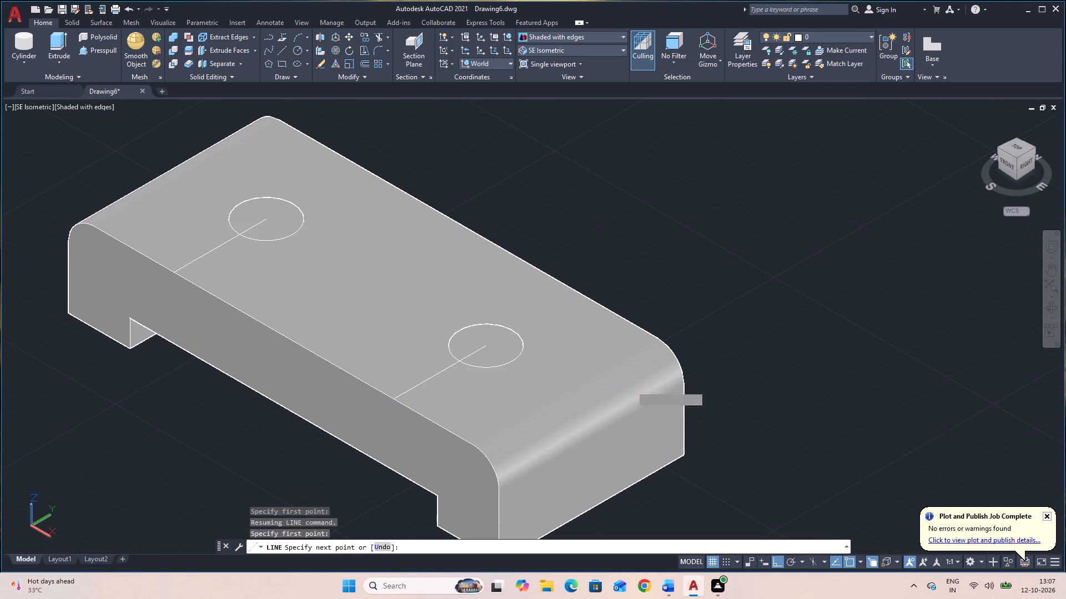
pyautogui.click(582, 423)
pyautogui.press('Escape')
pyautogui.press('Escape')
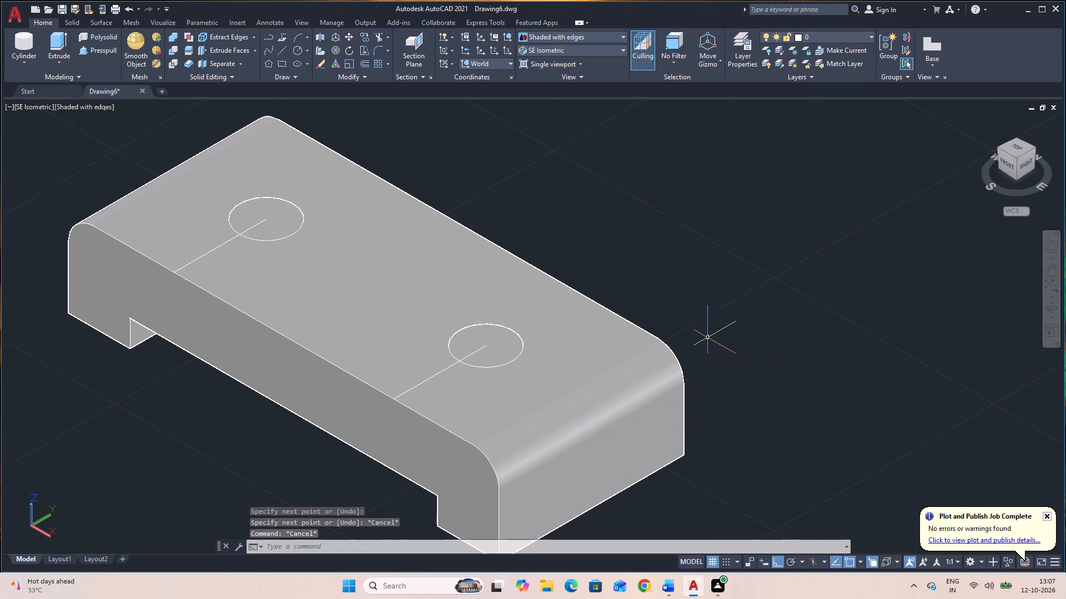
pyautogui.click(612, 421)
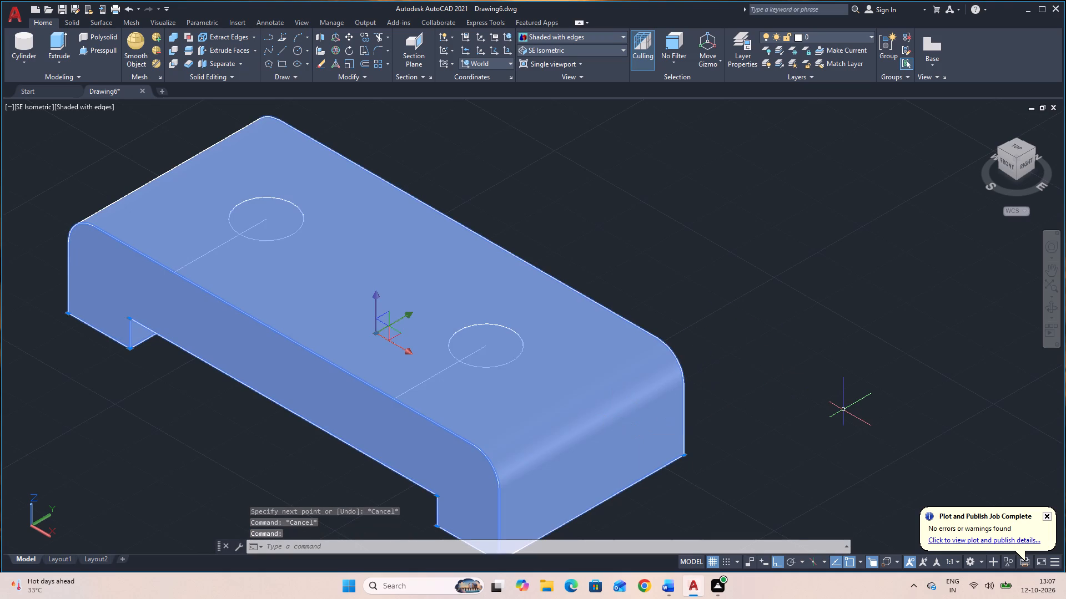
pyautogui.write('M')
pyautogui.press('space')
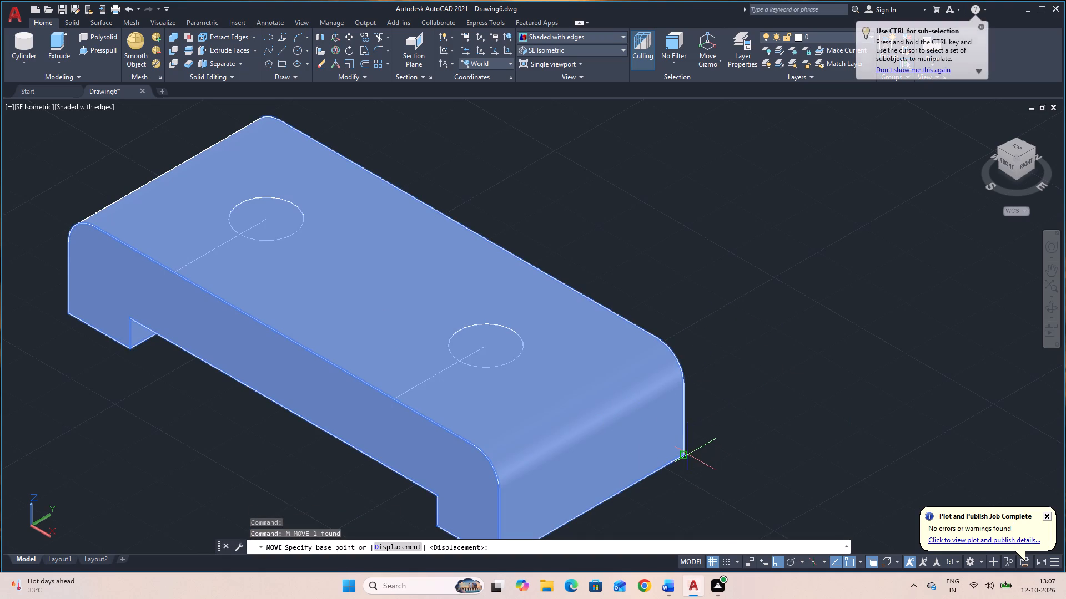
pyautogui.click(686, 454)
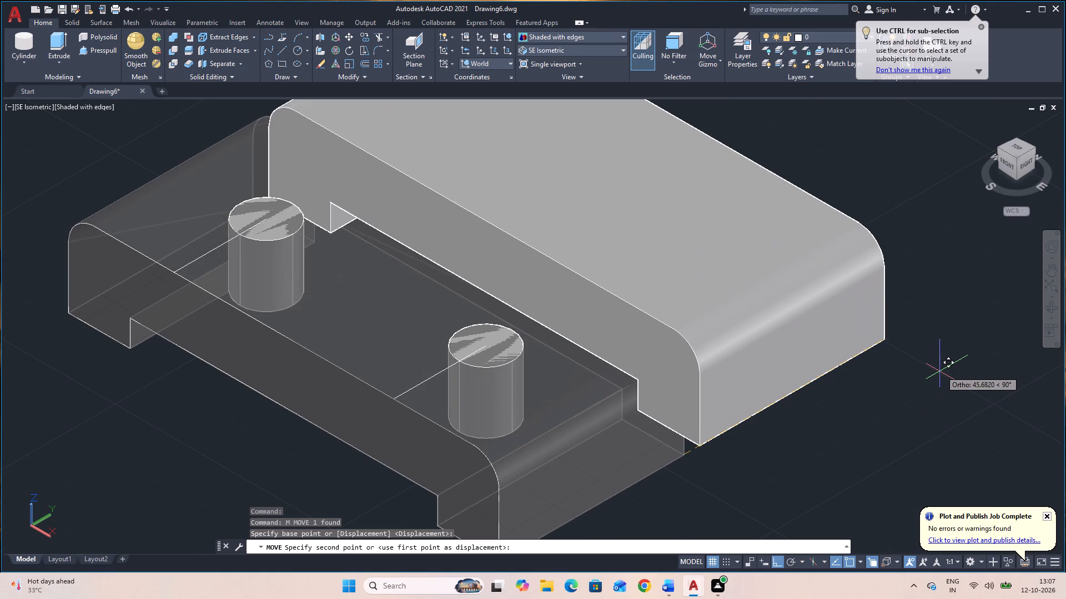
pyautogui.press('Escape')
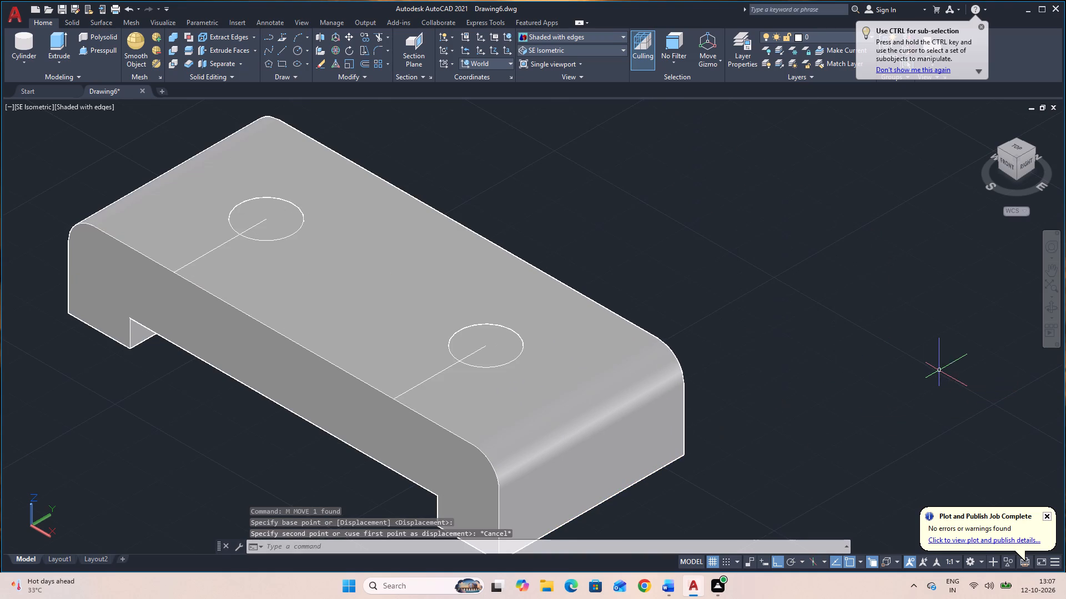
# Move the block and both cylinders together about 48 along positive Y, clear of the profile and construction lines.
pyautogui.click(534, 416)
pyautogui.click(510, 341)
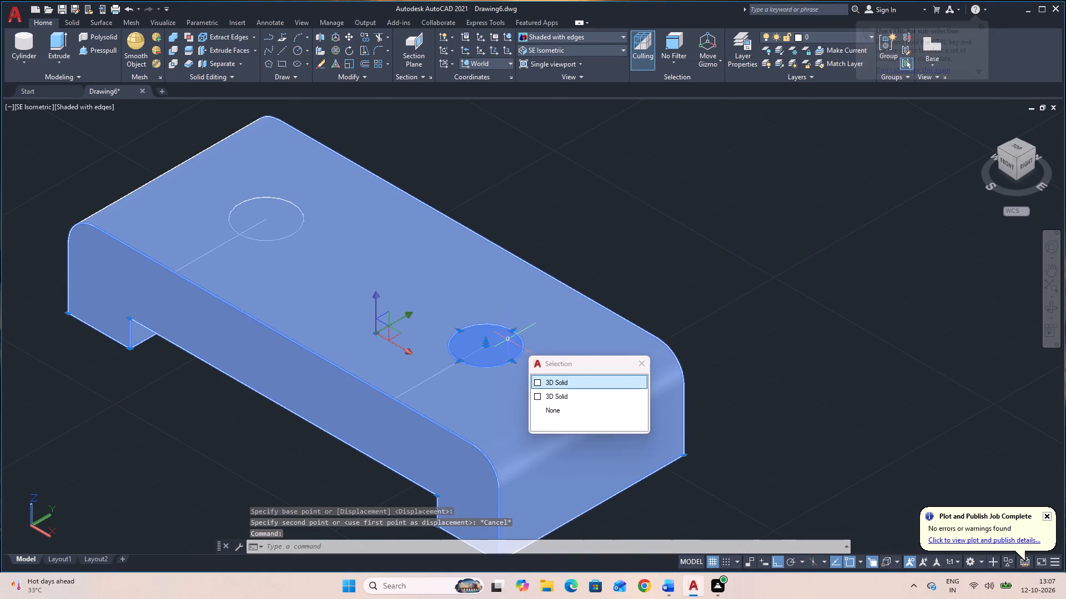
pyautogui.click(285, 224)
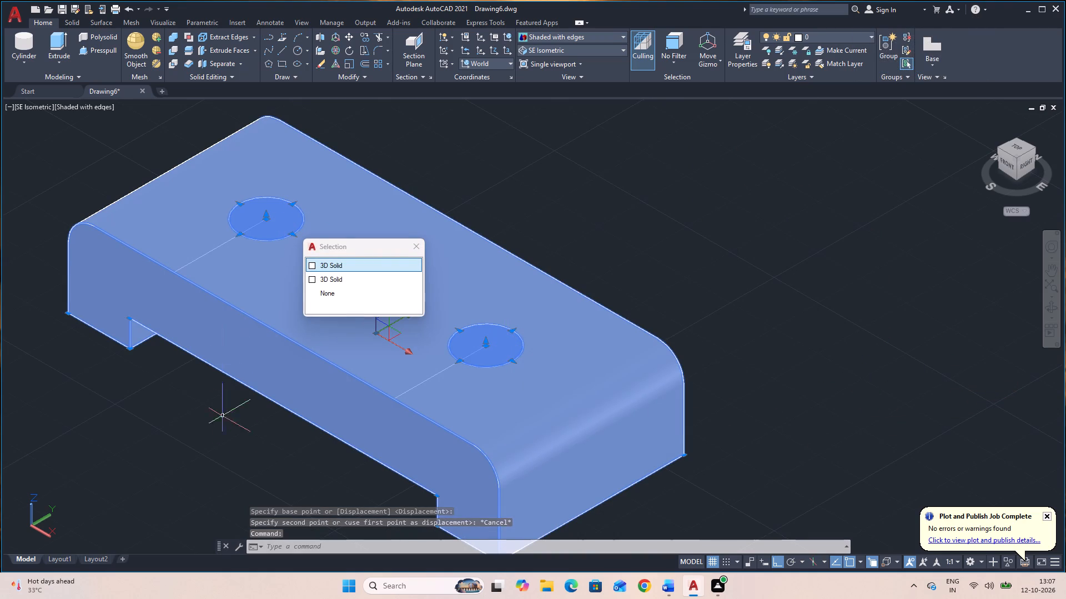
pyautogui.write('M')
pyautogui.press('space')
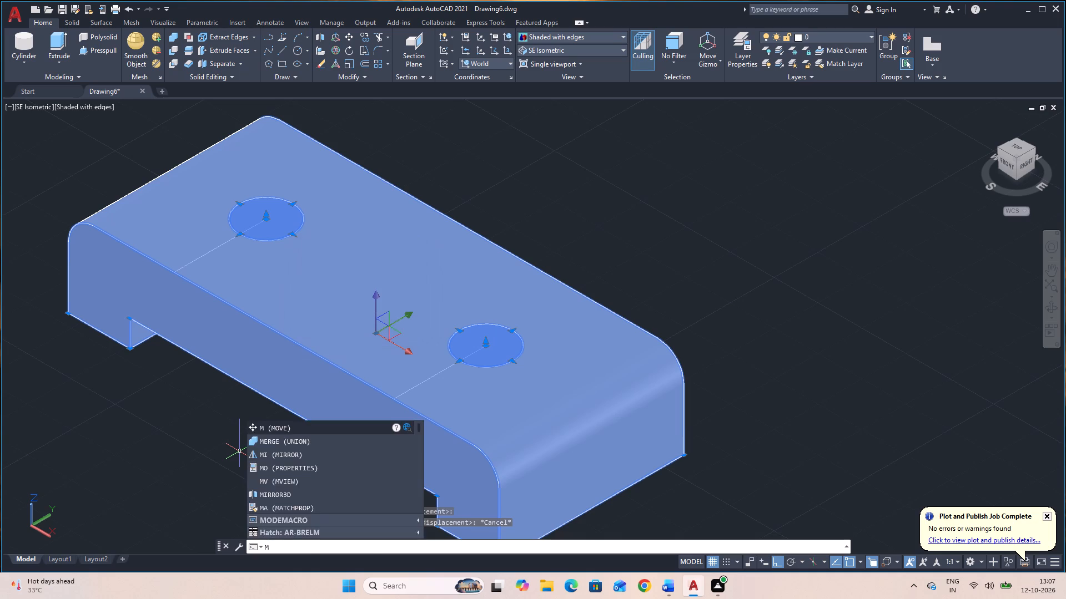
pyautogui.press('space')
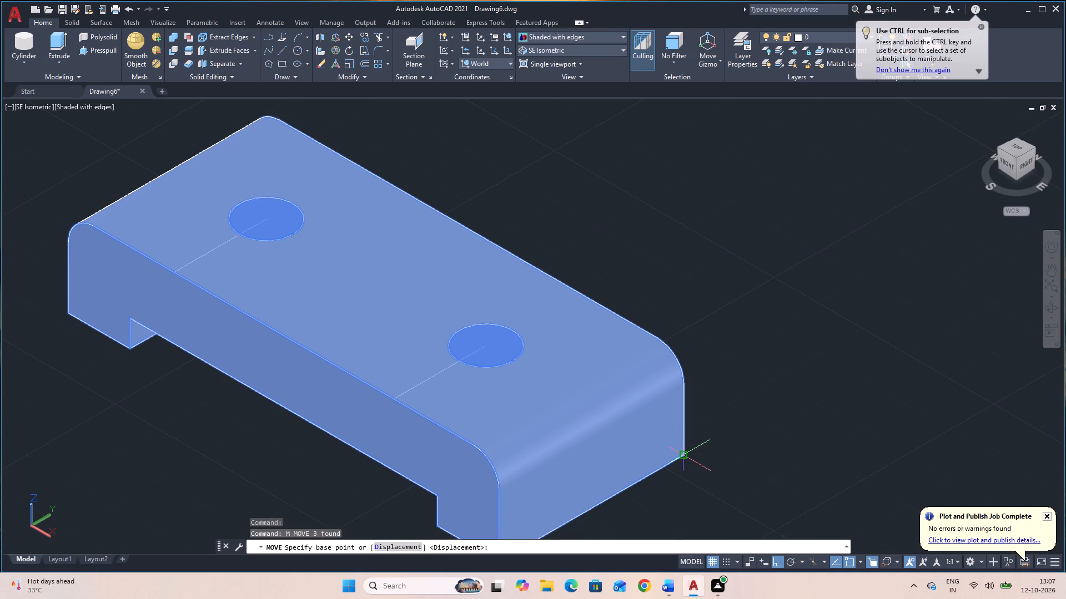
pyautogui.click(686, 454)
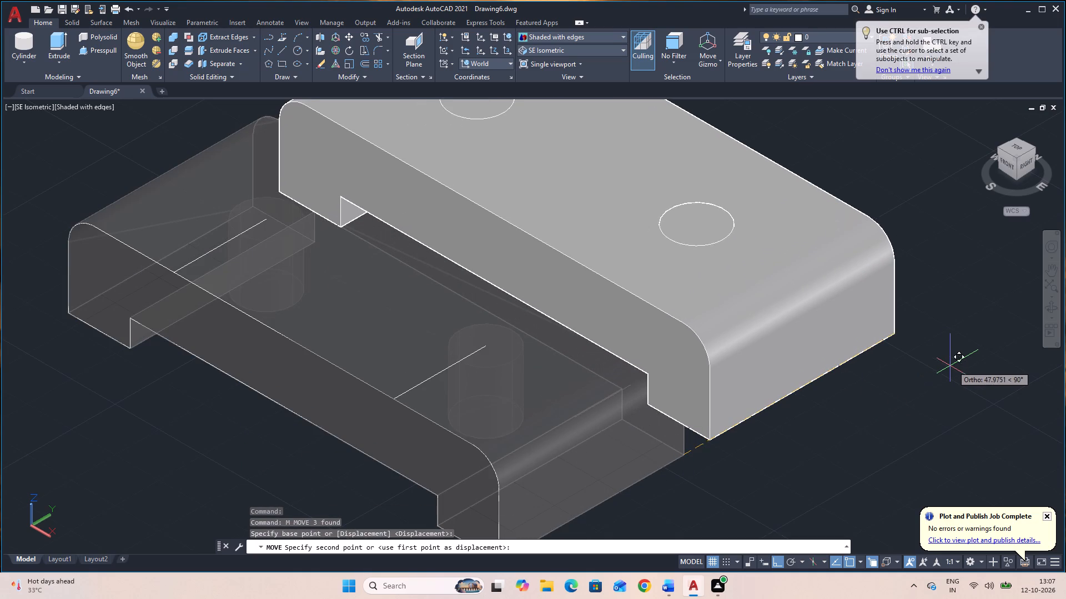
pyautogui.click(954, 365)
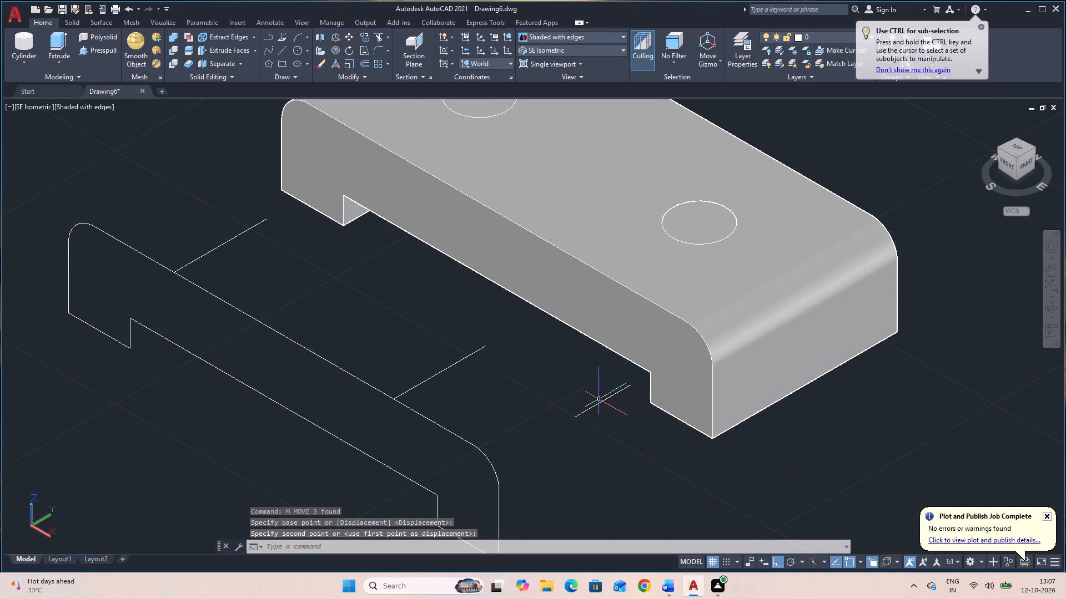
# Delete the leftover profile outline, all the construction lines and the stray short line beside the block.
pyautogui.click(604, 403)
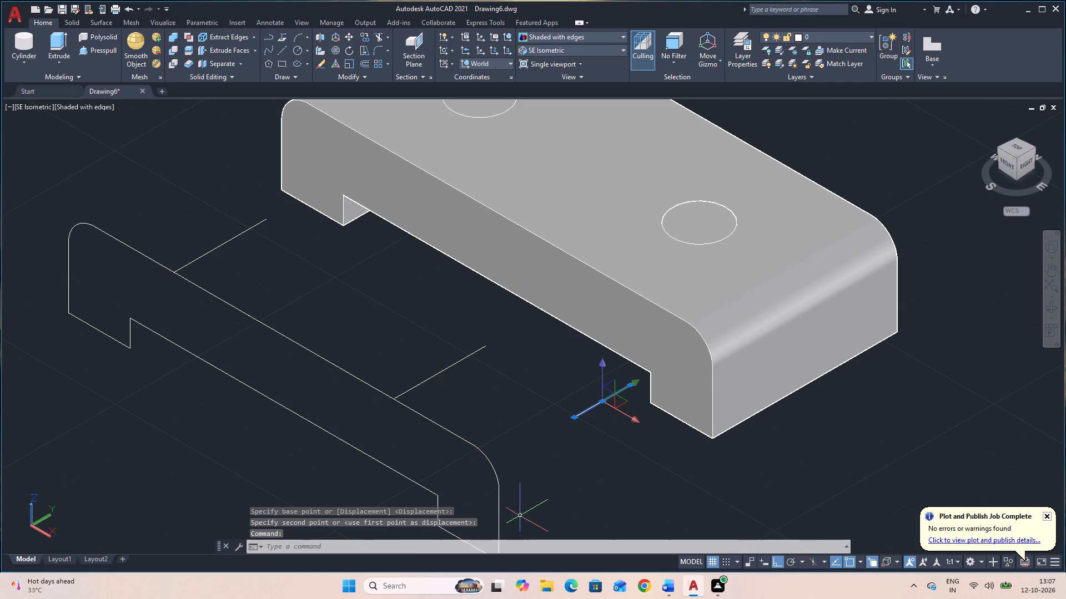
pyautogui.click(523, 517)
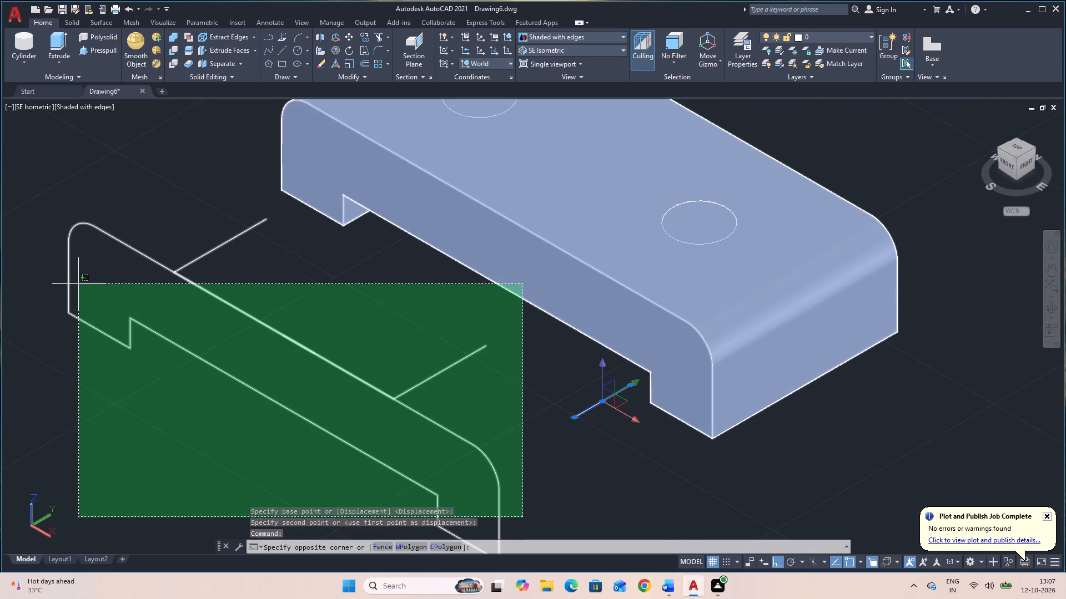
pyautogui.click(90, 314)
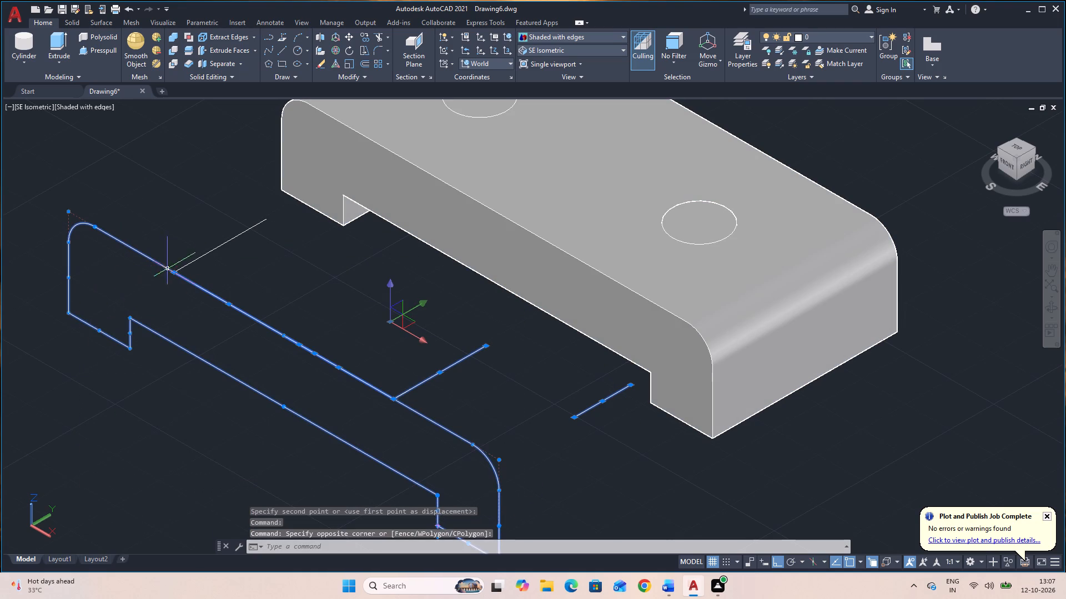
pyautogui.click(191, 262)
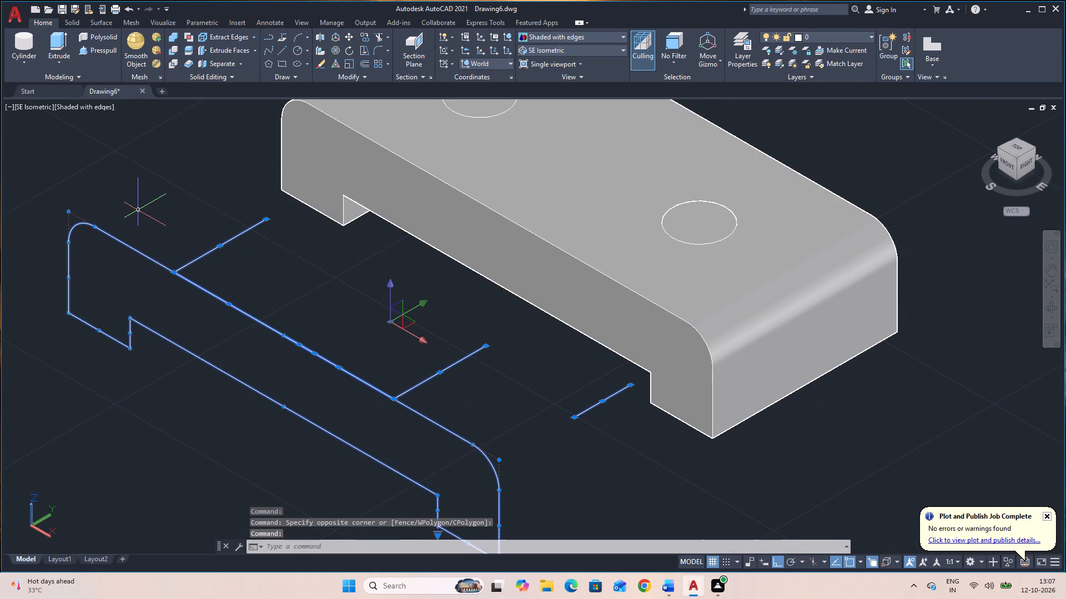
pyautogui.press('Delete')
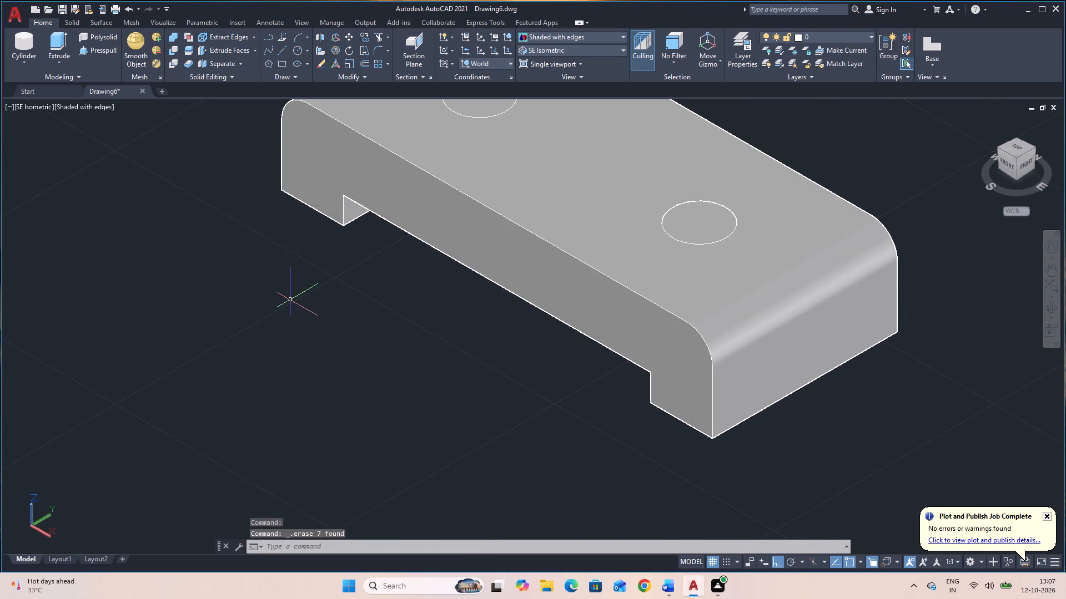
pyautogui.moveTo(373, 332); pyautogui.dragTo(331, 384, button='middle')
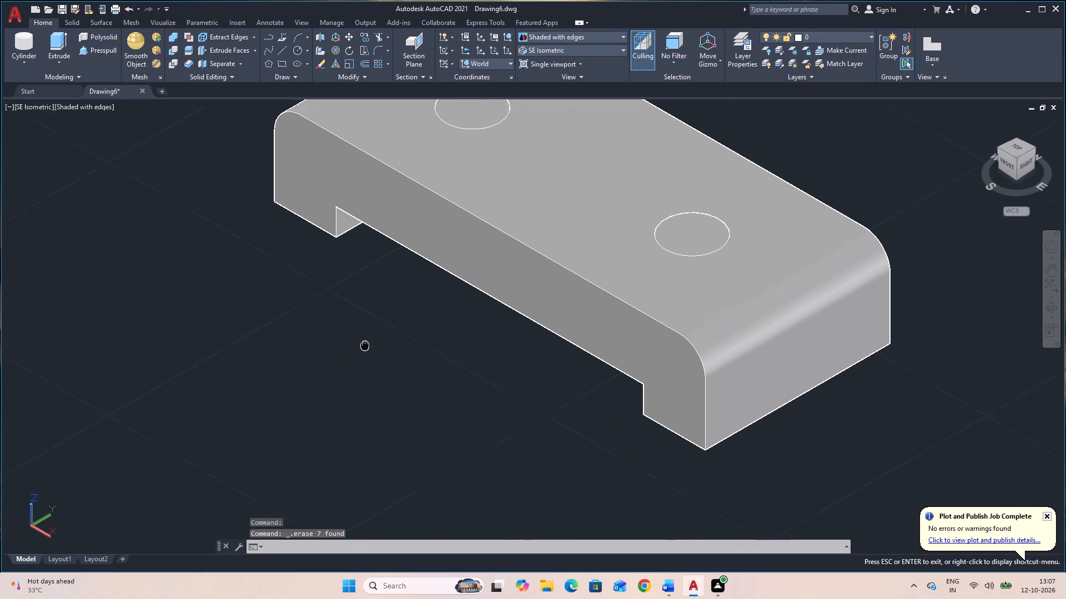
pyautogui.moveTo(331, 384); pyautogui.dragTo(278, 413, button='middle')
pyautogui.scroll(-1, 281, 413)
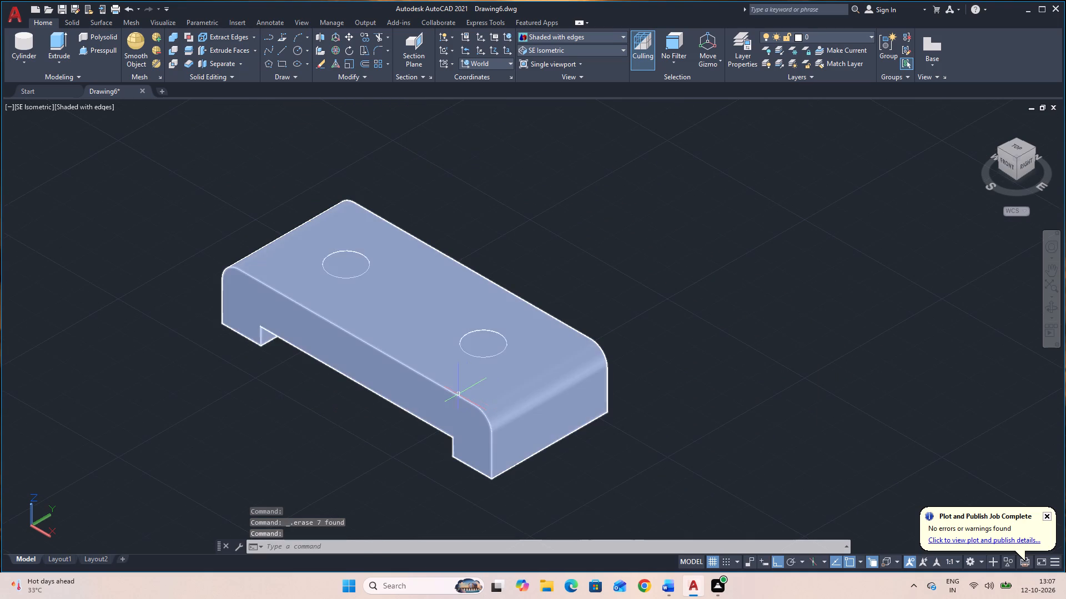
# Subtract both radius 6 cylinders from the notched block to cut the two through holes.
pyautogui.click(470, 394)
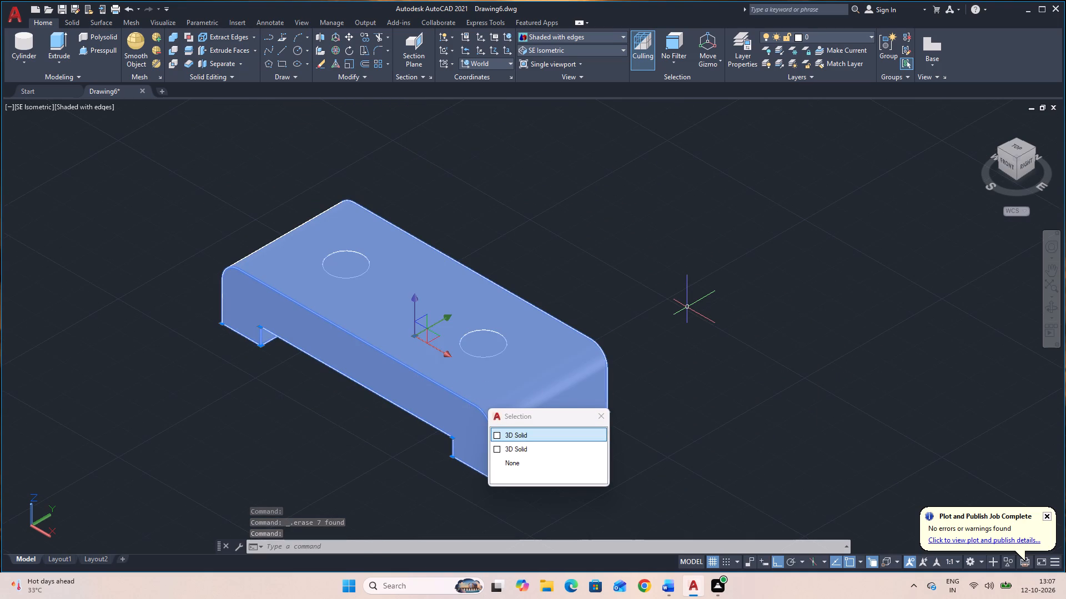
pyautogui.press('Escape')
pyautogui.write('SU')
pyautogui.press('space')
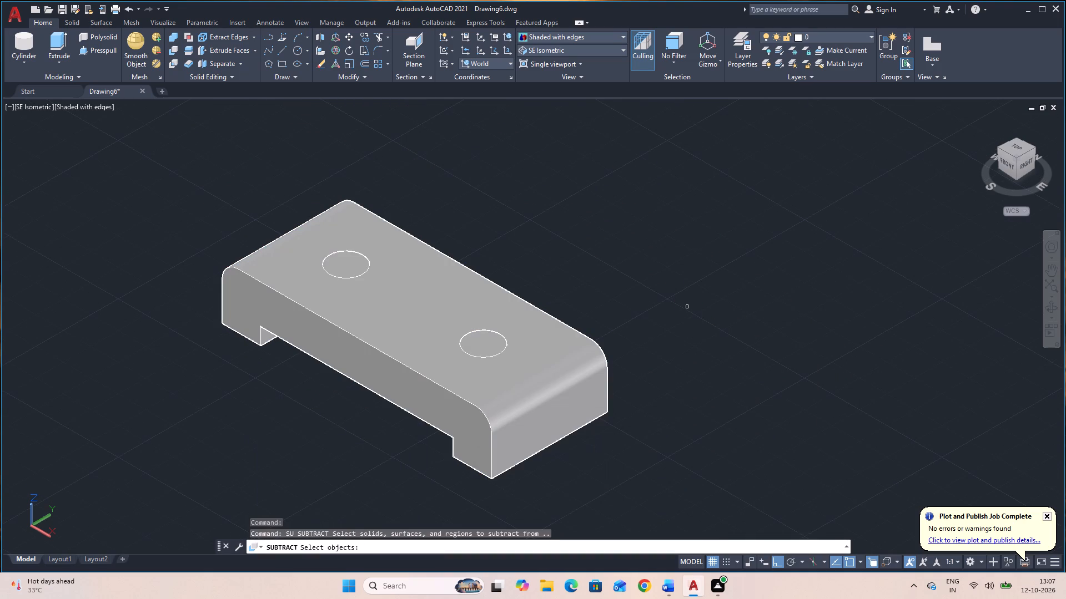
pyautogui.click(520, 384)
pyautogui.press('space')
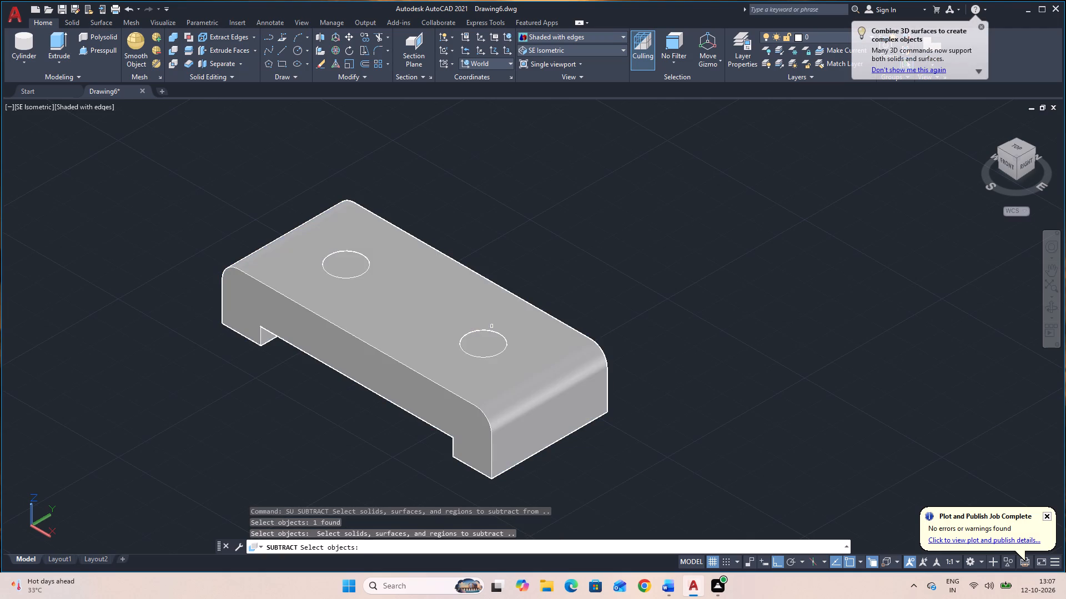
pyautogui.click(479, 351)
pyautogui.click(341, 268)
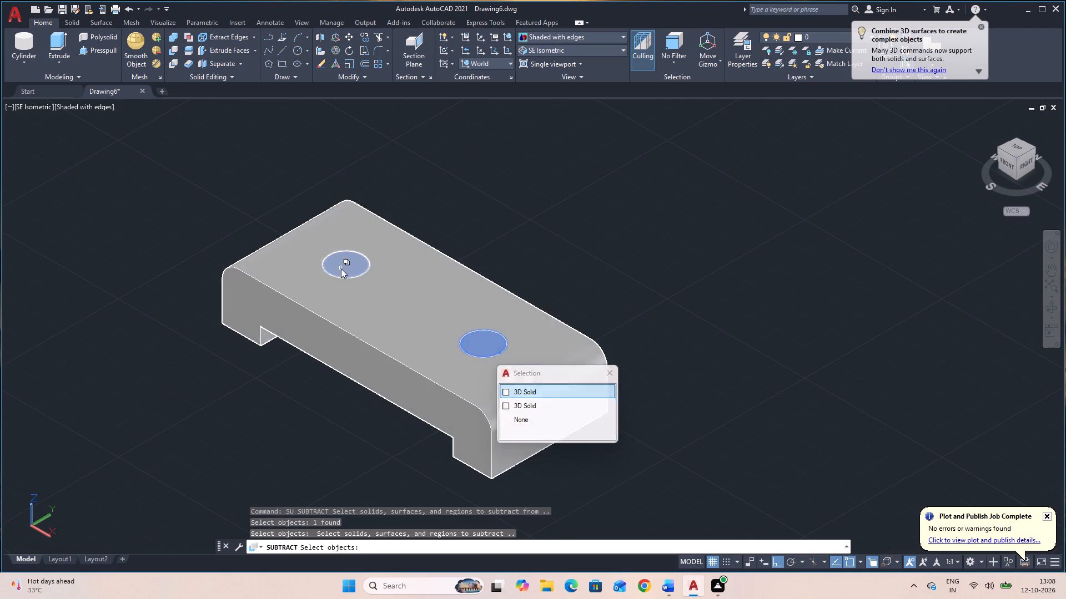
pyautogui.press('space')
pyautogui.press('space')
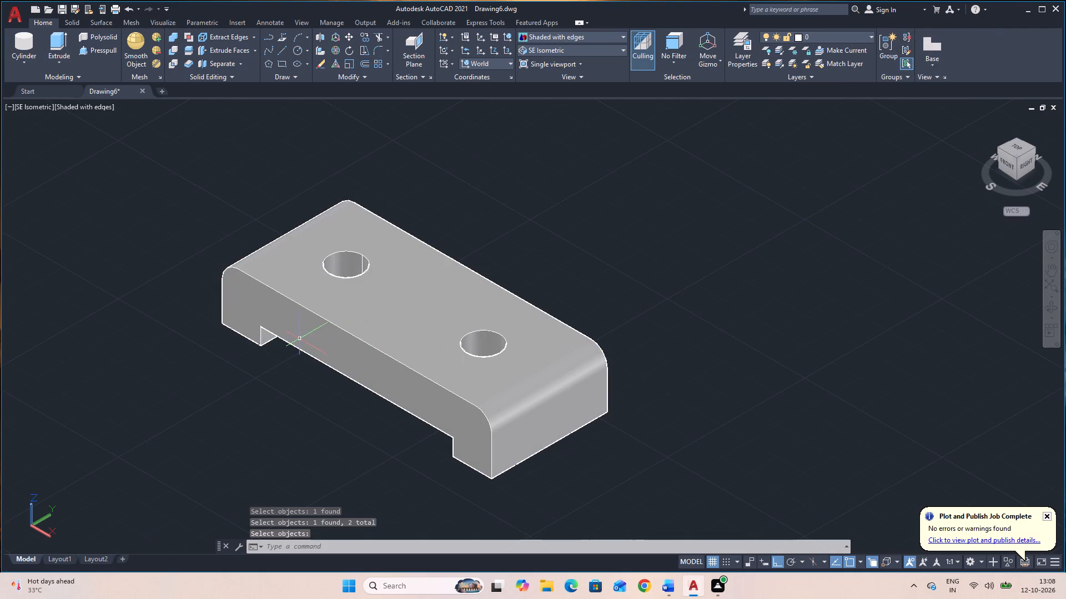
# Draw a line across the top face between the midpoints of its back and front long edges.
pyautogui.write('L')
pyautogui.press('space')
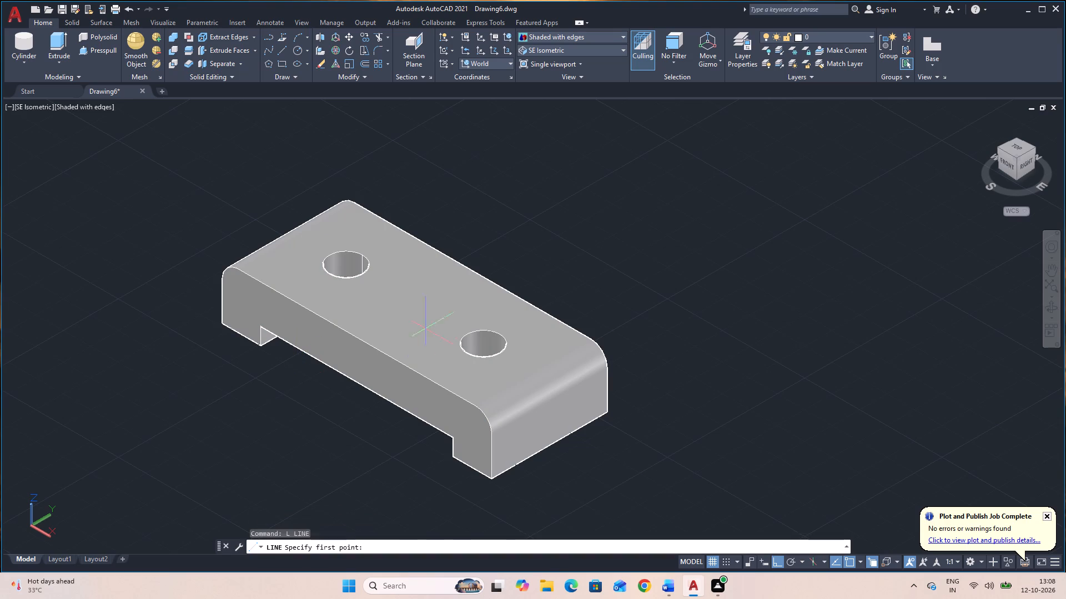
pyautogui.click(472, 273)
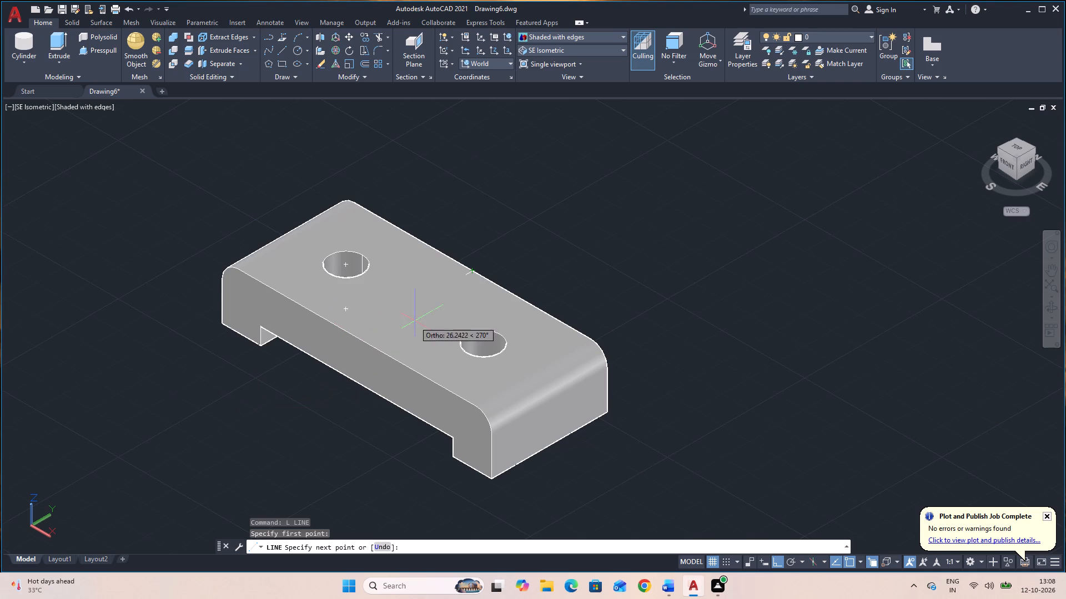
pyautogui.click(360, 341)
pyautogui.press('Escape')
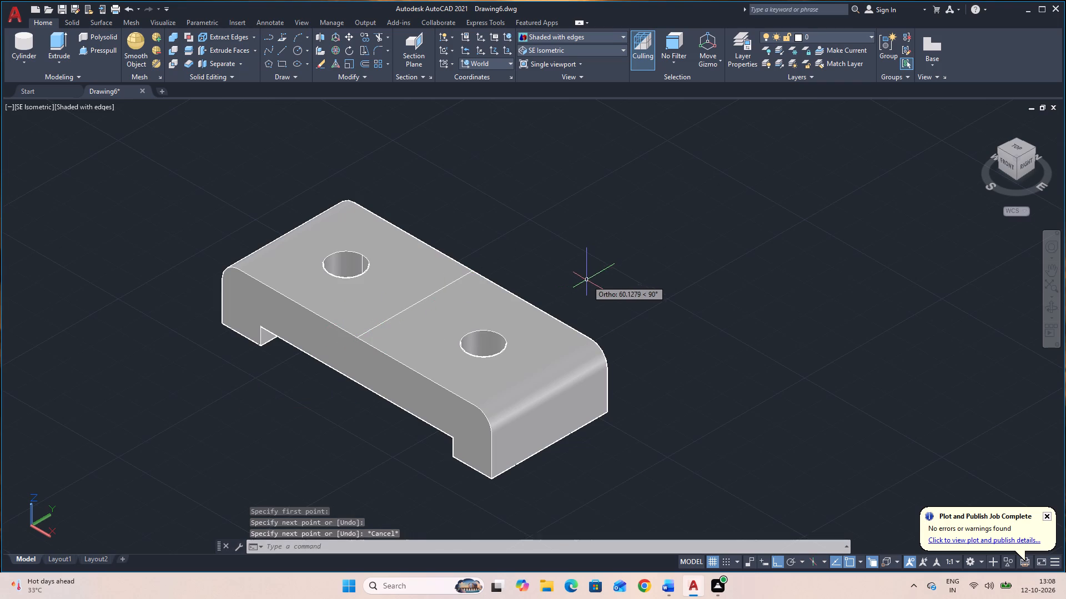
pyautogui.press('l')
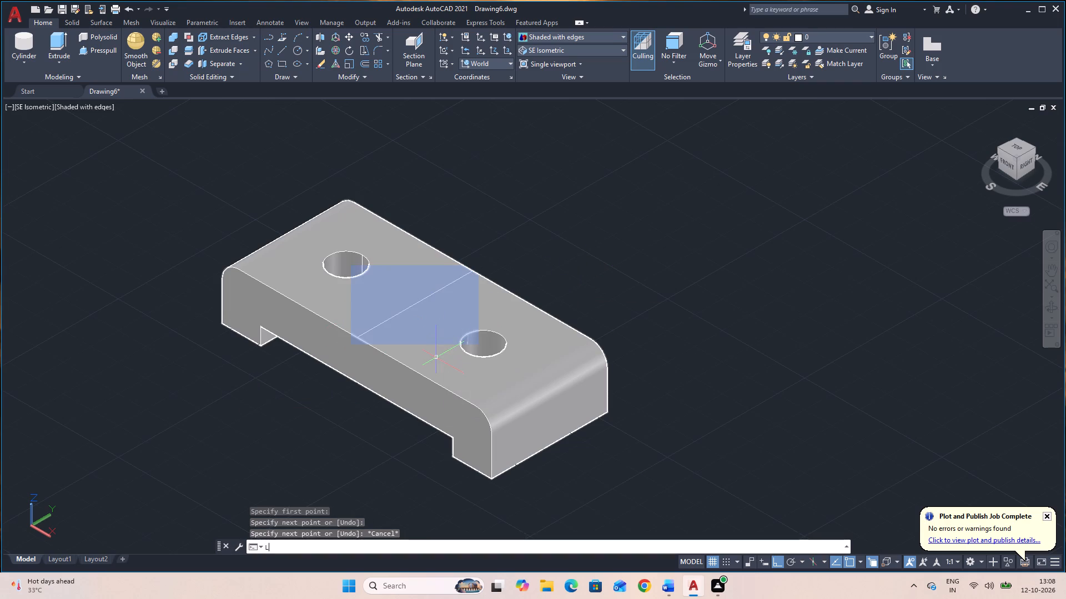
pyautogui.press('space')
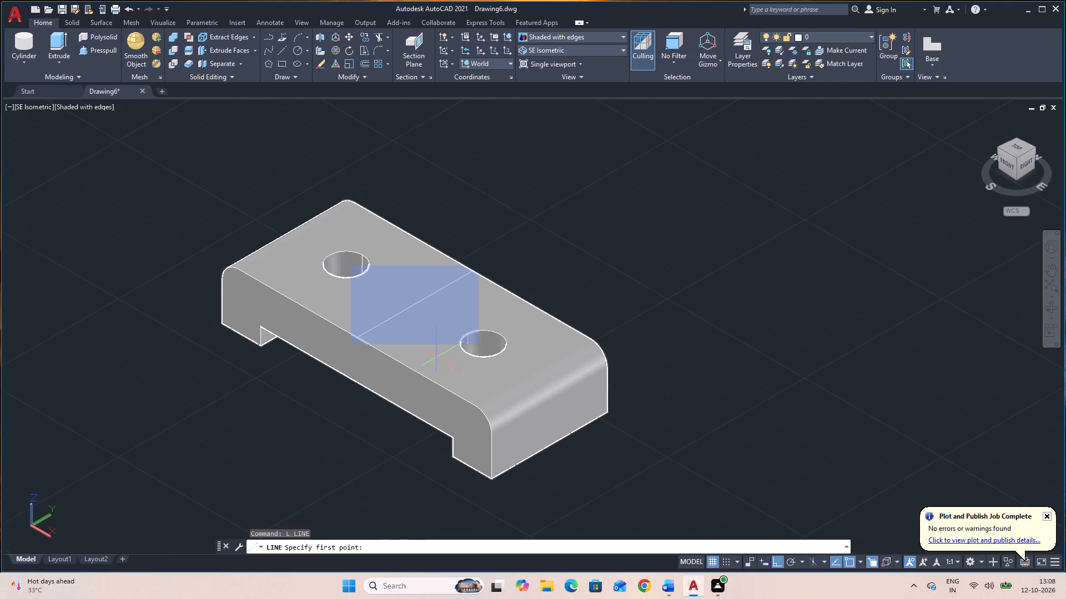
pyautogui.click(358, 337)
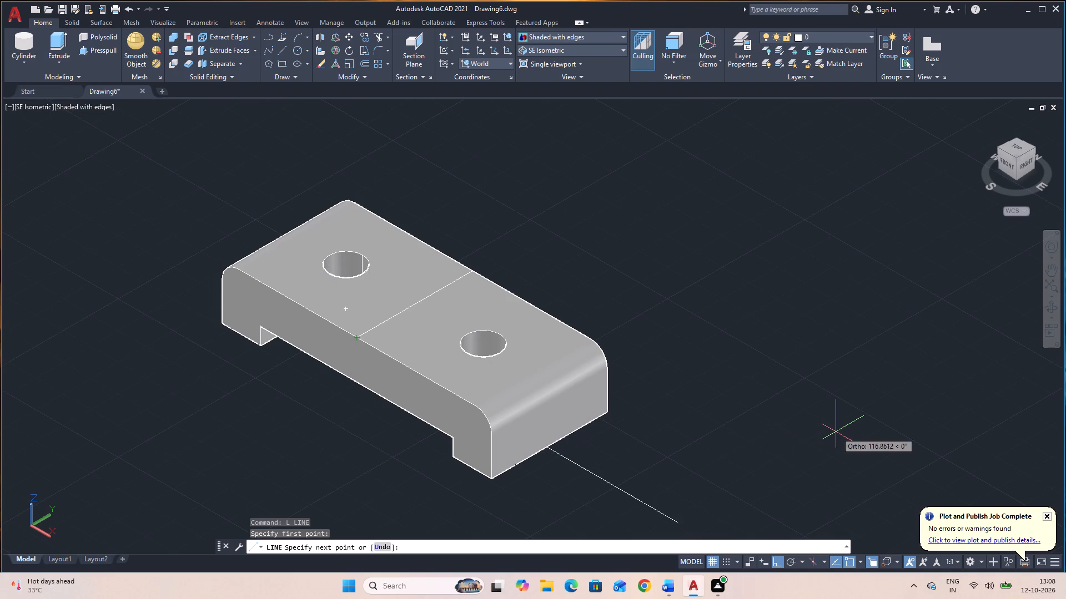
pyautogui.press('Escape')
# Draw connected lines along the top face's back long edge from the centre line's end: 7 along negative X, then 14 along positive X.
pyautogui.click(1051, 306)
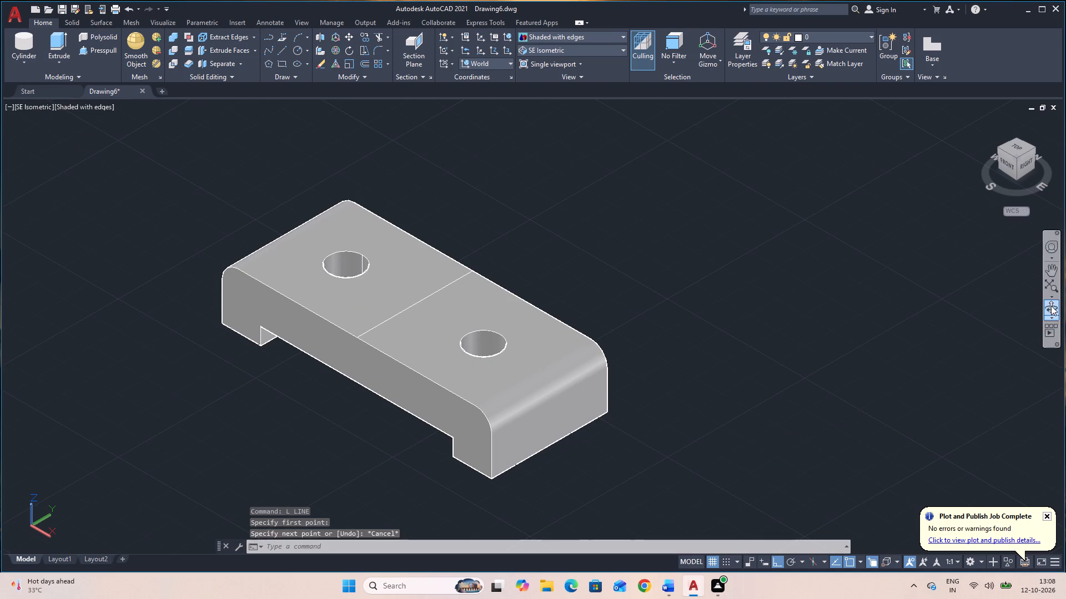
pyautogui.moveTo(0, 54); pyautogui.dragTo(54, 11)
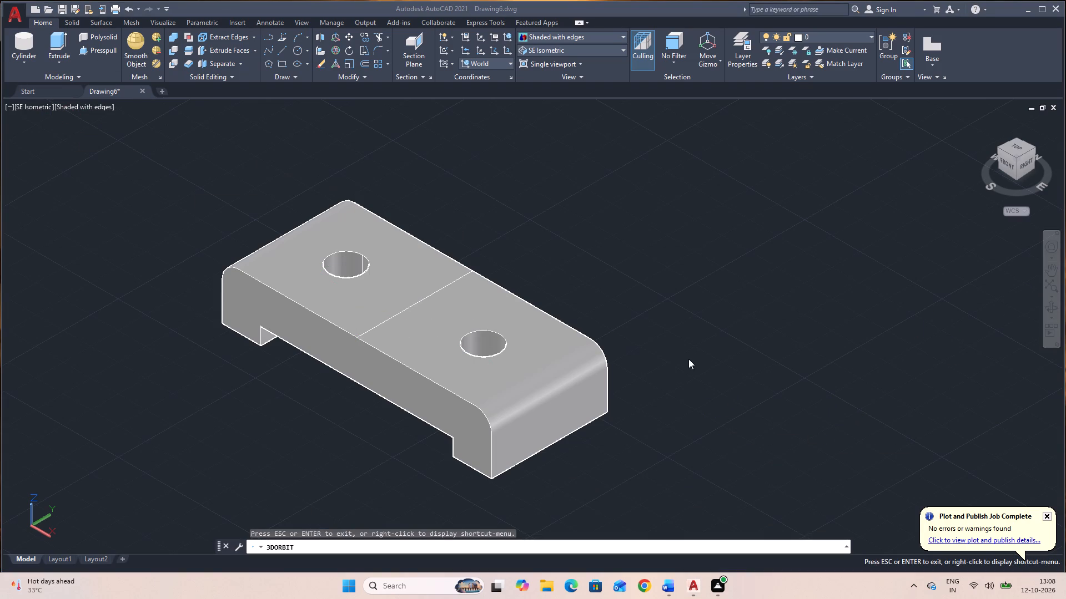
pyautogui.click(1050, 306)
pyautogui.moveTo(764, 418); pyautogui.dragTo(822, 370)
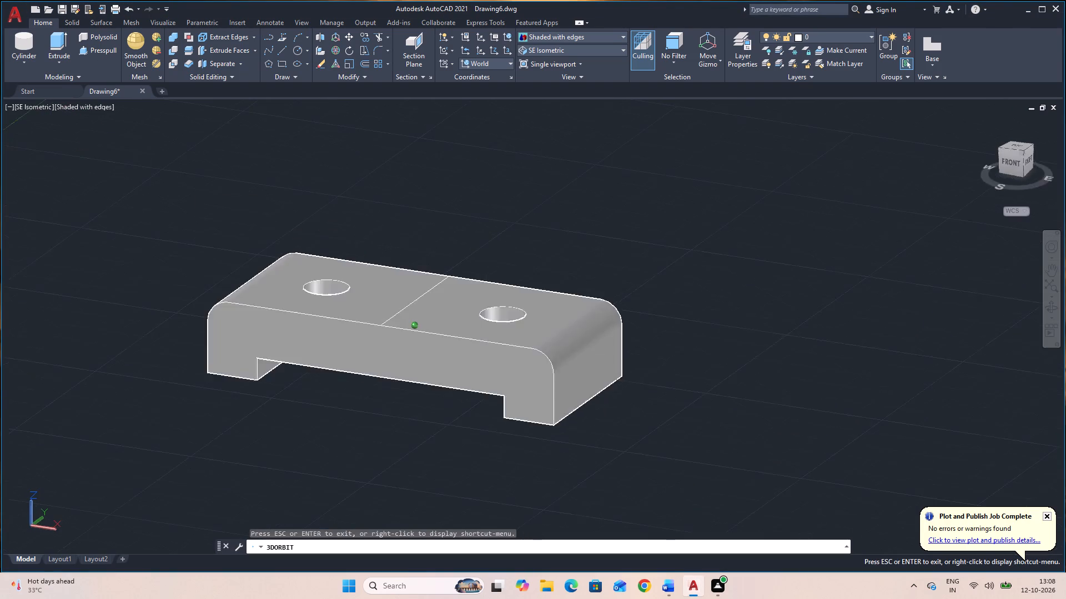
pyautogui.moveTo(822, 370); pyautogui.dragTo(678, 424)
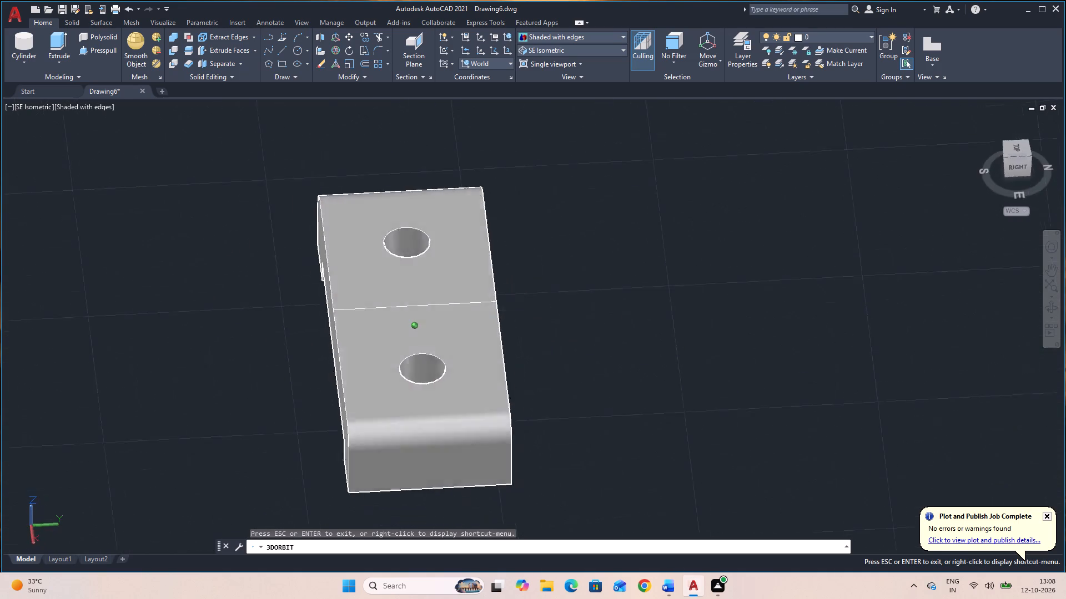
pyautogui.moveTo(678, 424); pyautogui.dragTo(590, 412)
pyautogui.press('Escape')
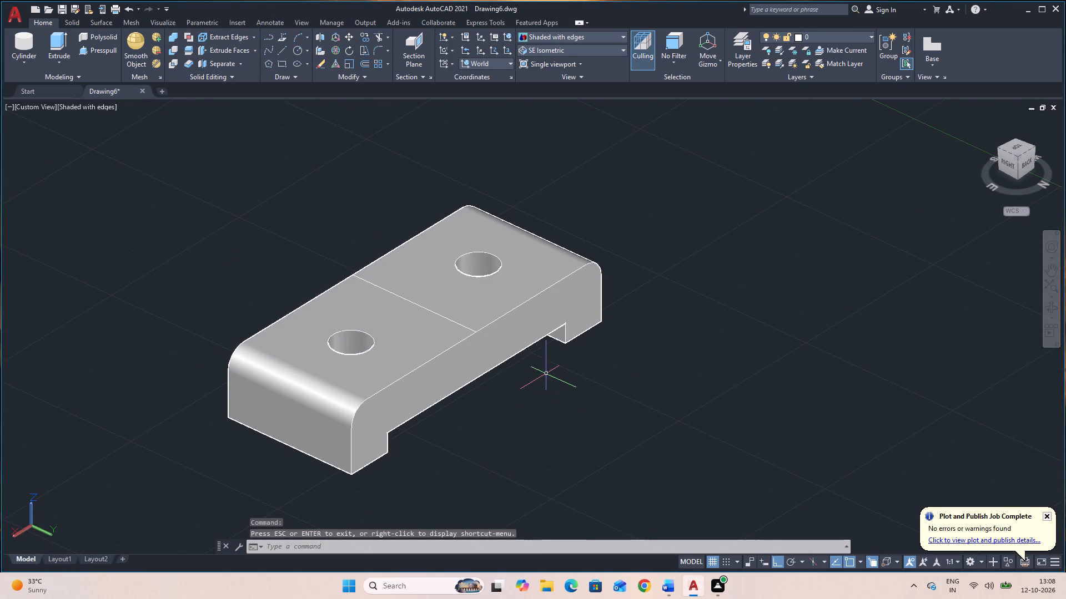
pyautogui.write('L')
pyautogui.press('space')
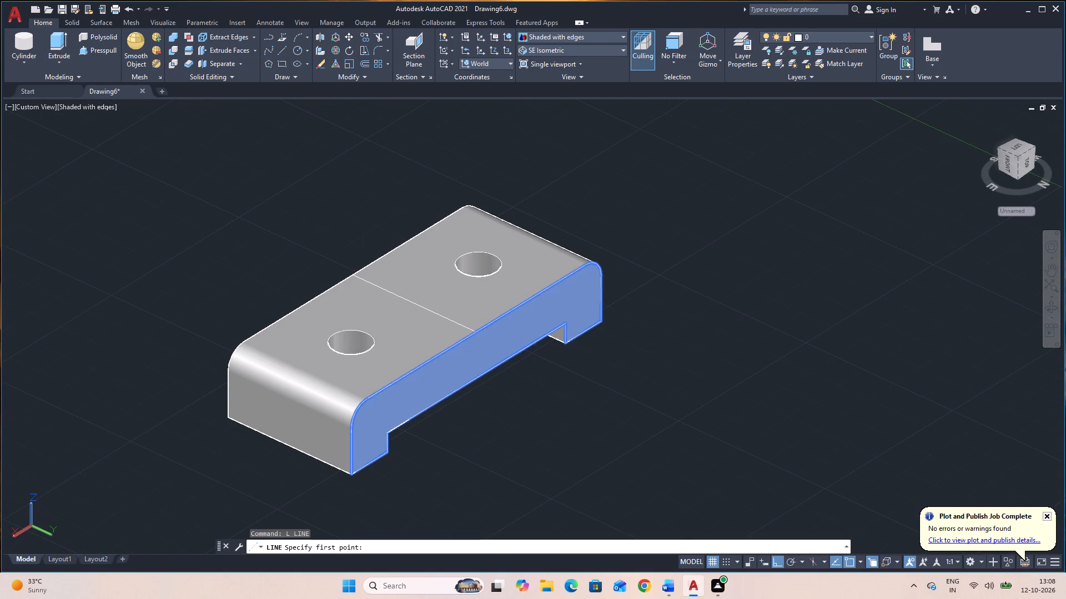
pyautogui.click(475, 332)
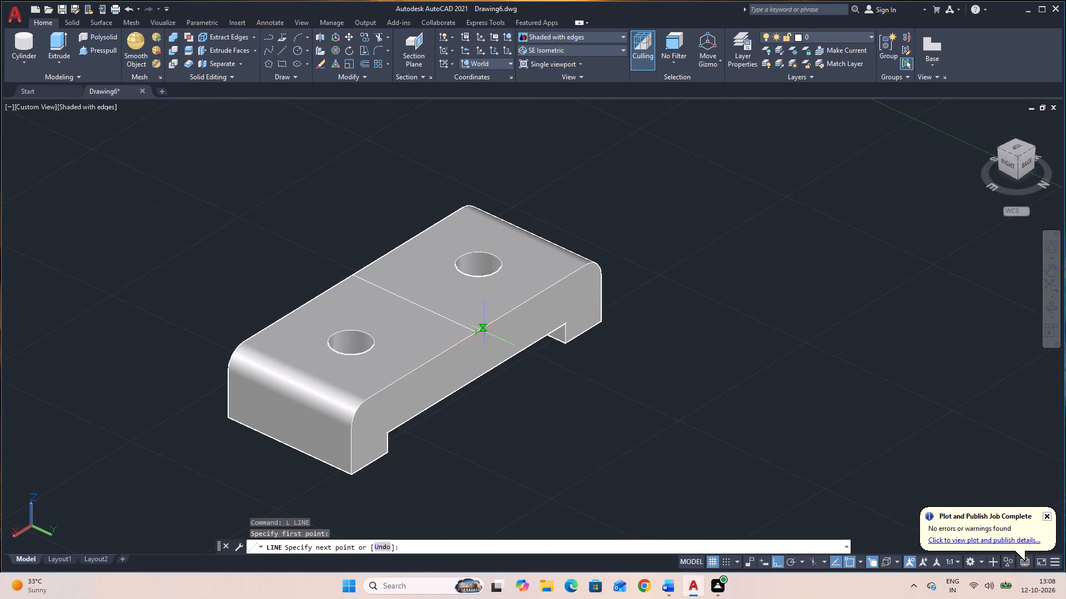
pyautogui.press('7')
pyautogui.press('Return')
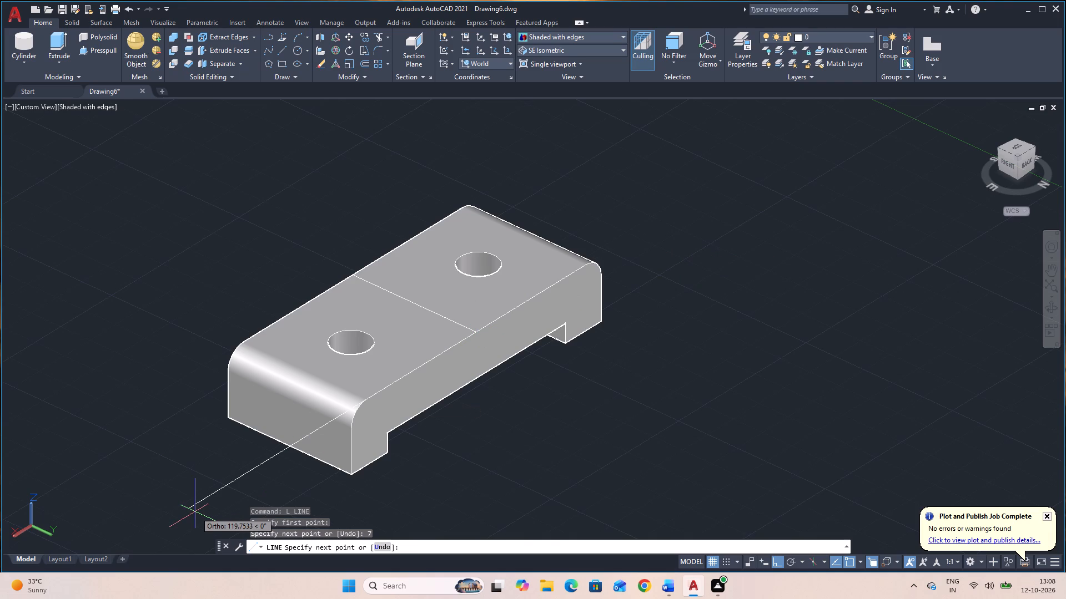
pyautogui.write('14')
pyautogui.press('Return')
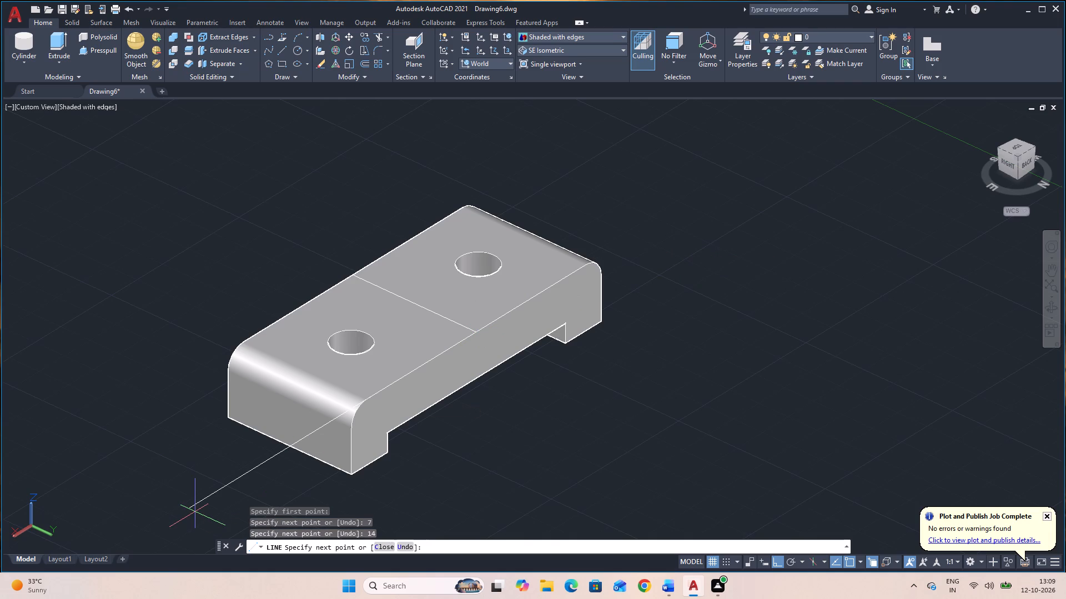
pyautogui.press('Escape')
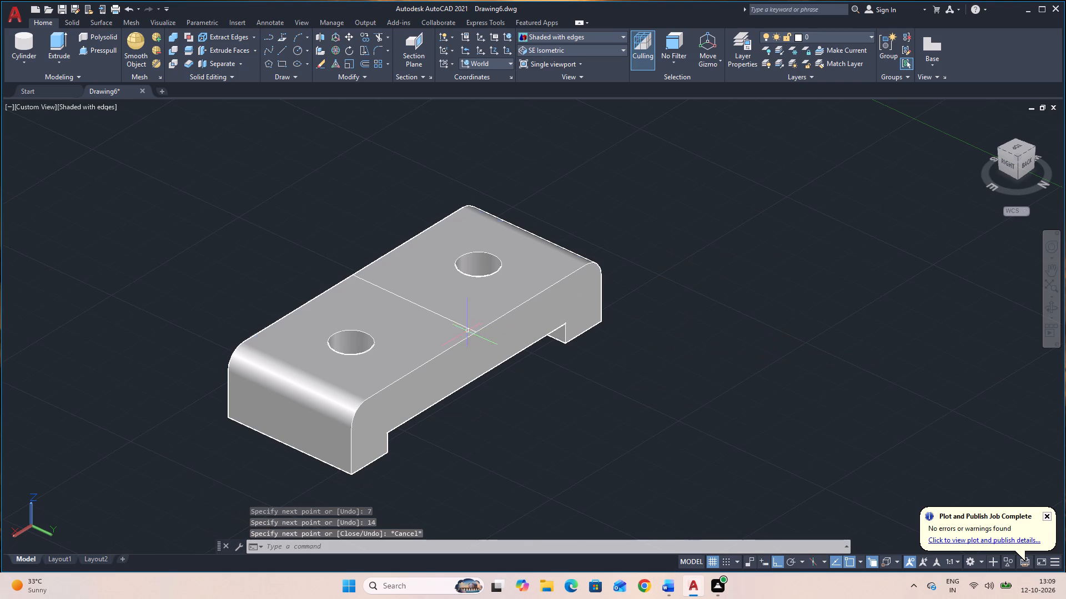
# Delete the 7-long line segment on the back long edge, keeping the 14-long one centred on the midpoint.
pyautogui.click(486, 326)
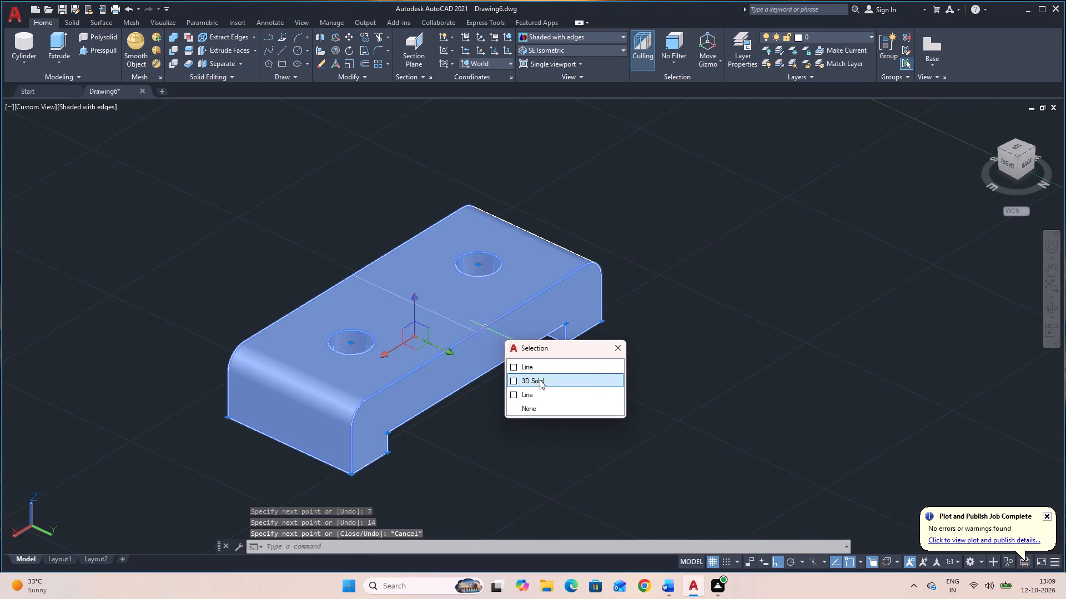
pyautogui.click(589, 370)
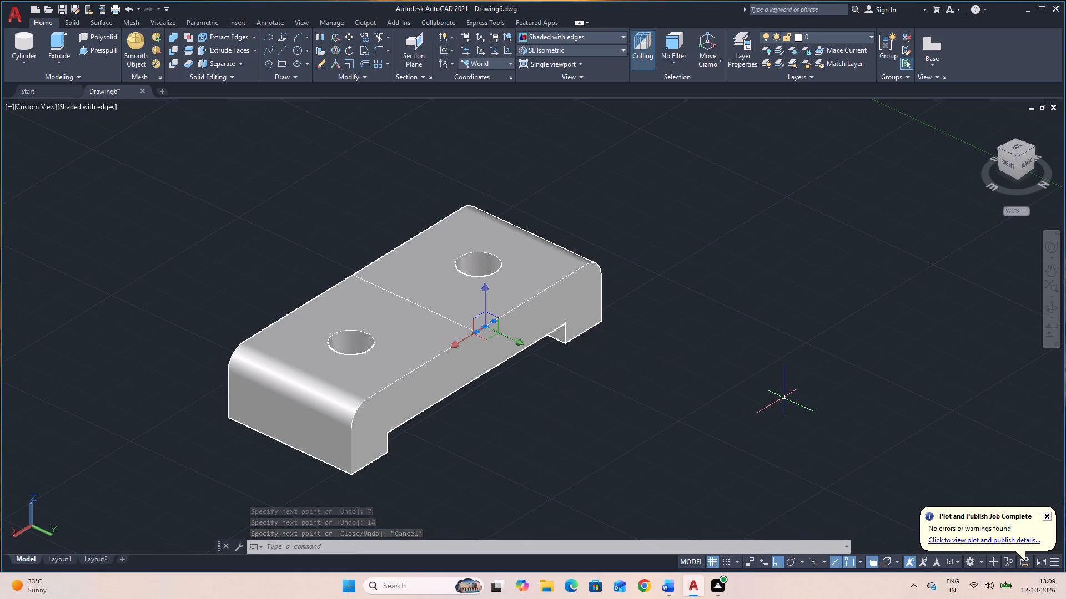
pyautogui.press('Delete')
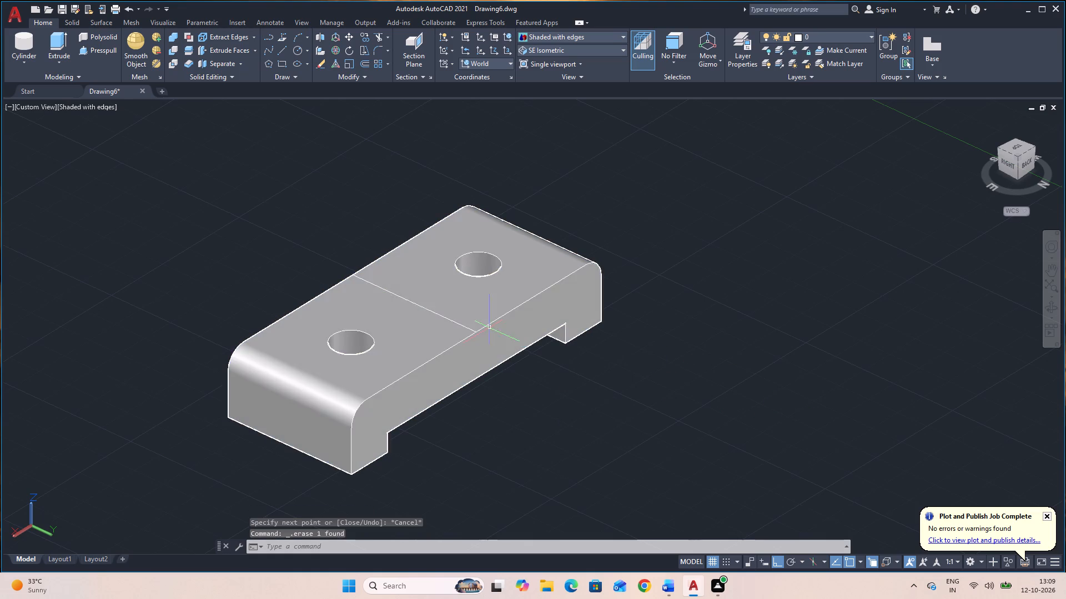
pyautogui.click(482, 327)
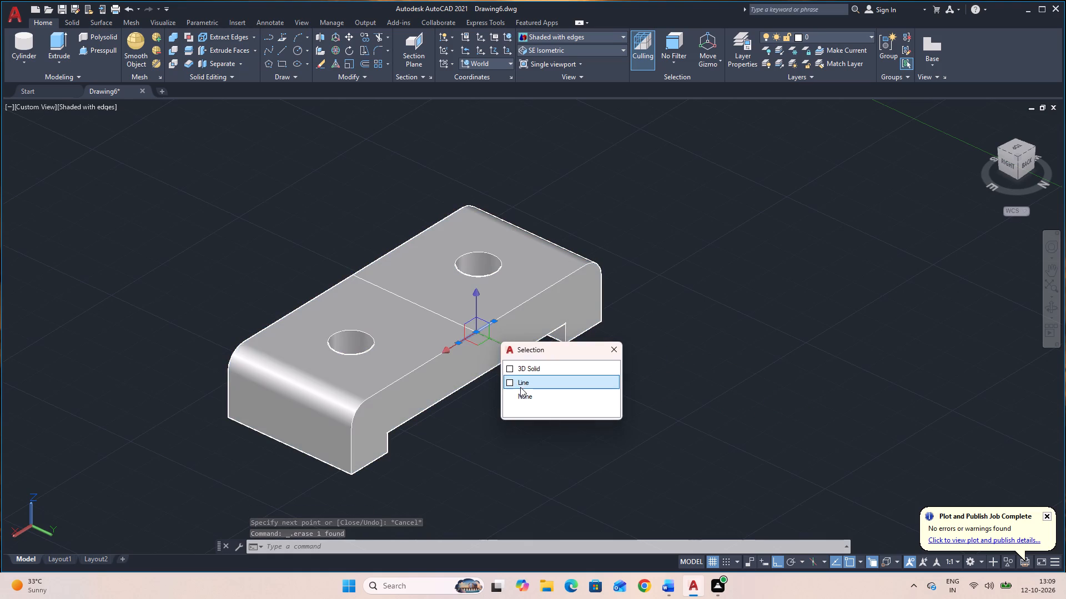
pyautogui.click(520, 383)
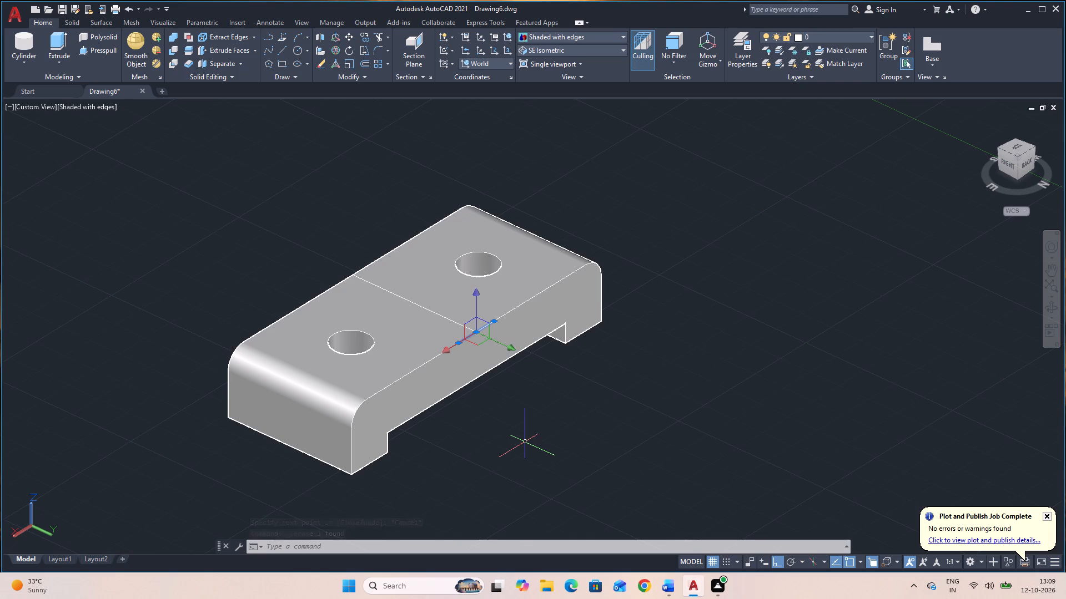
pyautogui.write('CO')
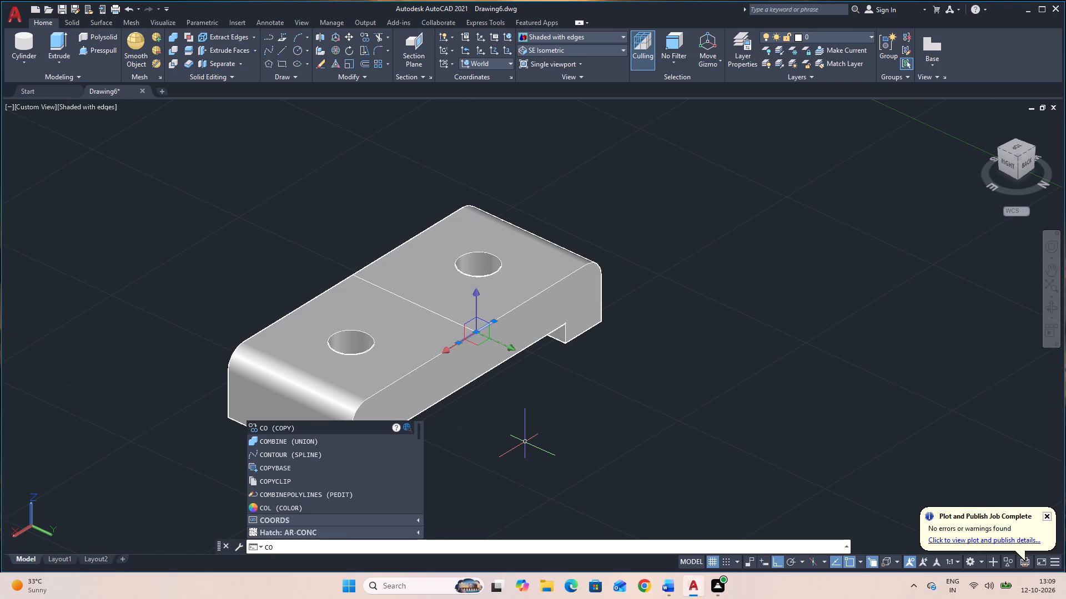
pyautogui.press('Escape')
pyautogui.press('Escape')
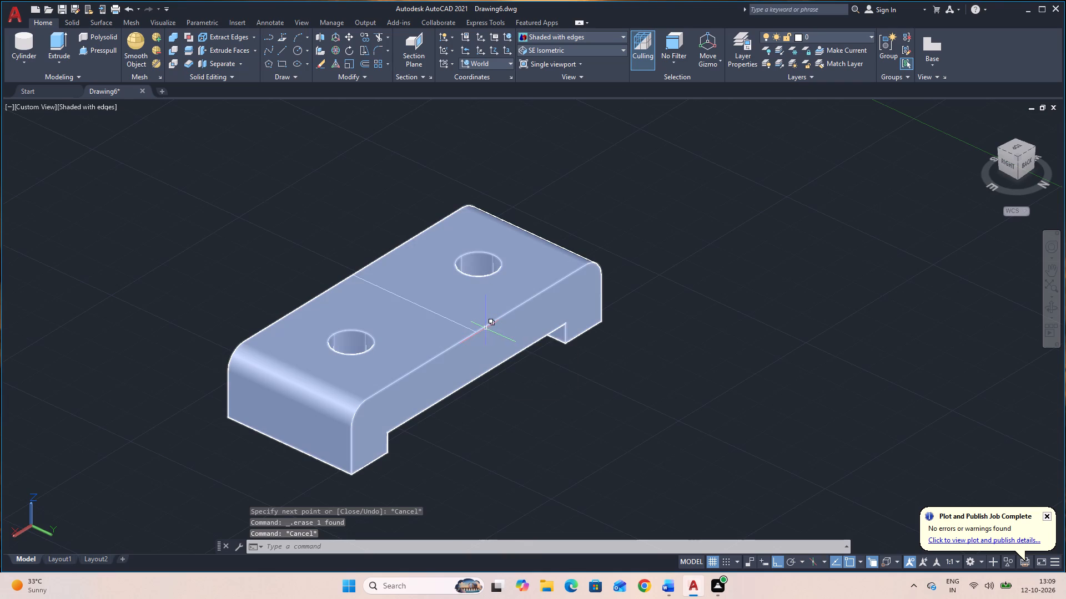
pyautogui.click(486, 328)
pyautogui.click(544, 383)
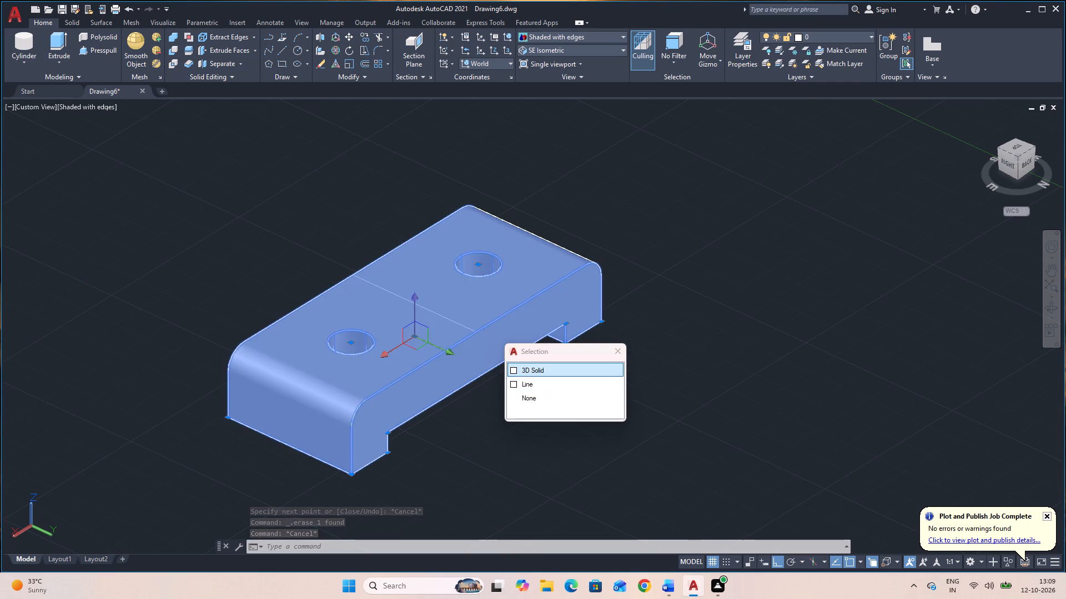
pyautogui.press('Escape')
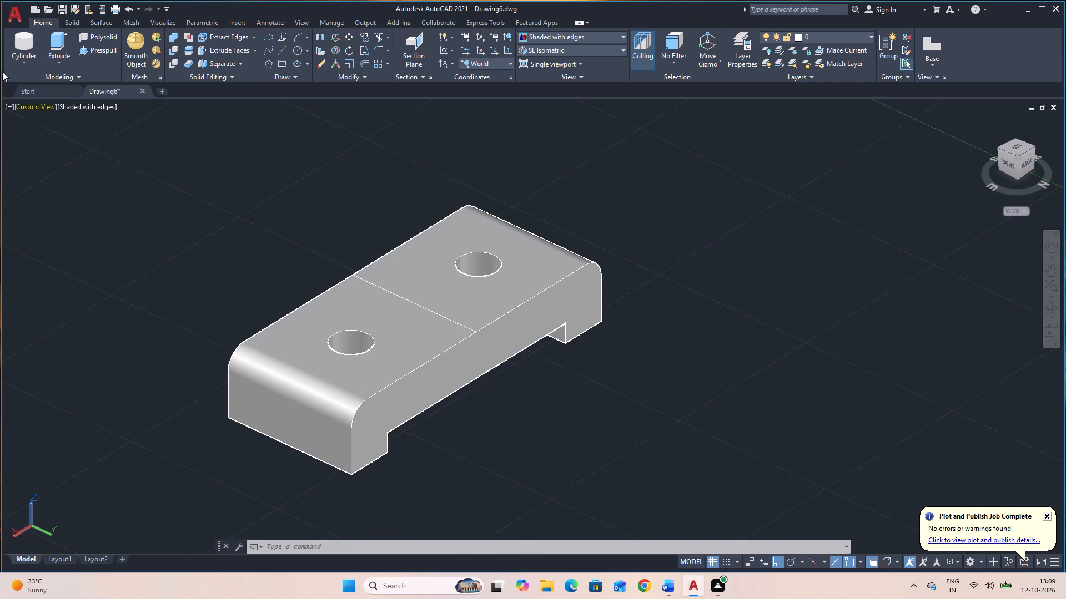
# Create a box on the top face from the 14-long centred line across the full 42 depth, with a height of 21.
pyautogui.click(24, 60)
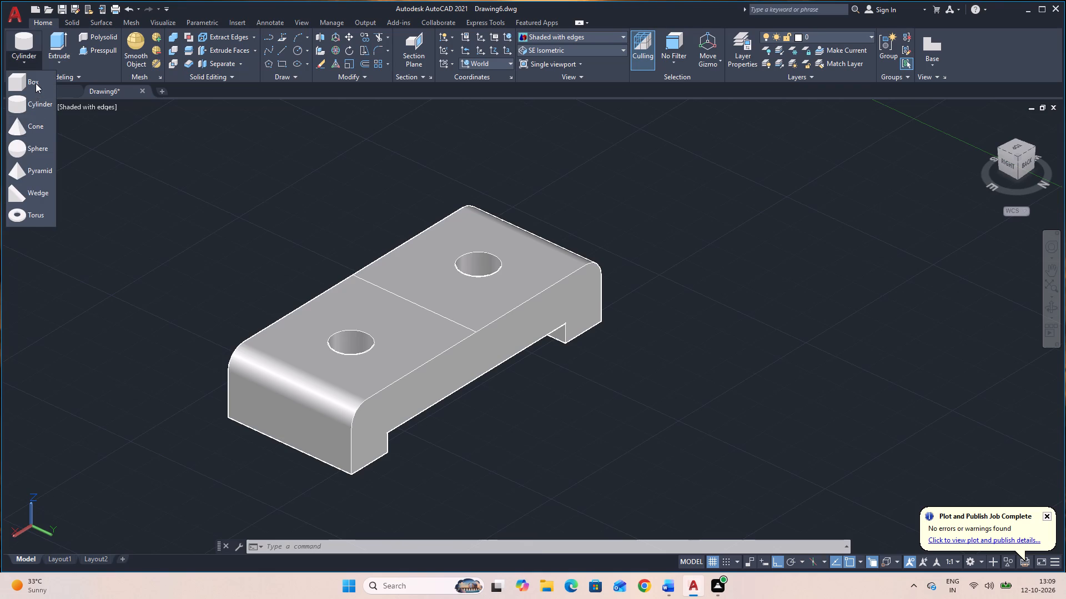
pyautogui.click(34, 79)
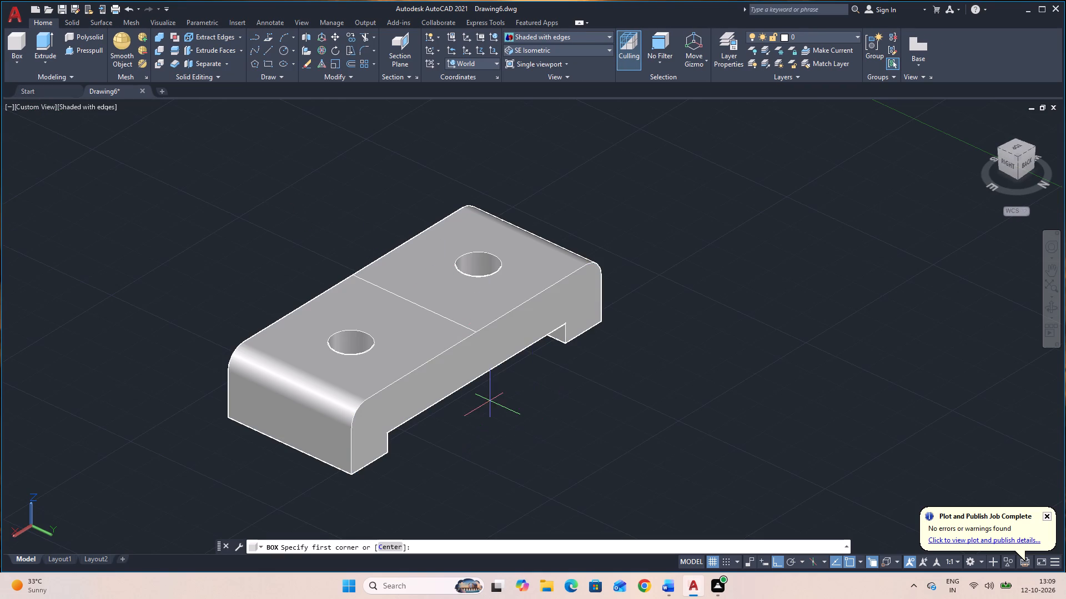
pyautogui.click(457, 345)
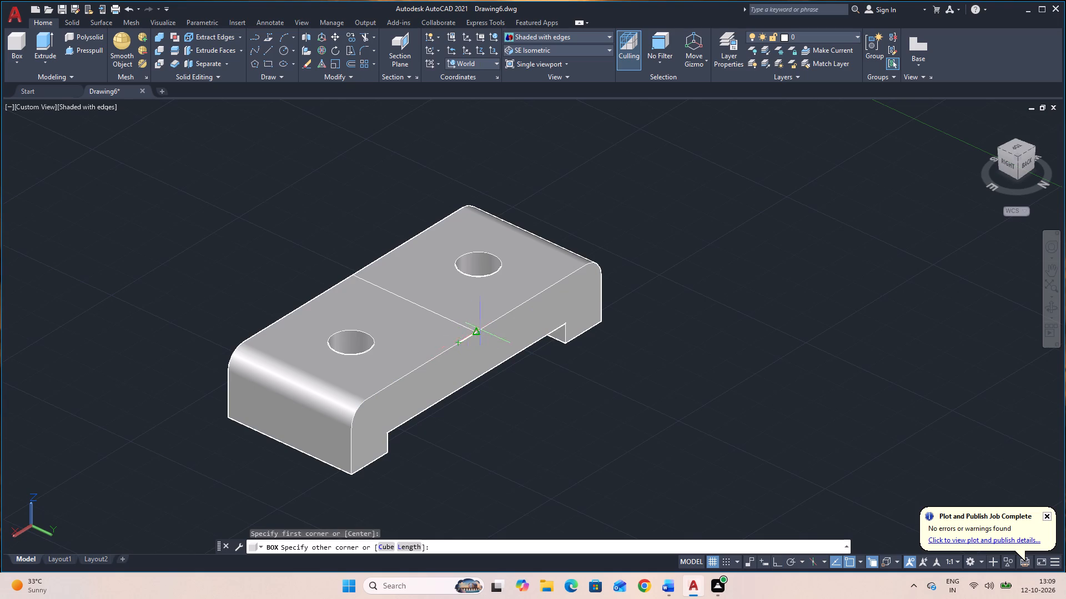
pyautogui.click(413, 544)
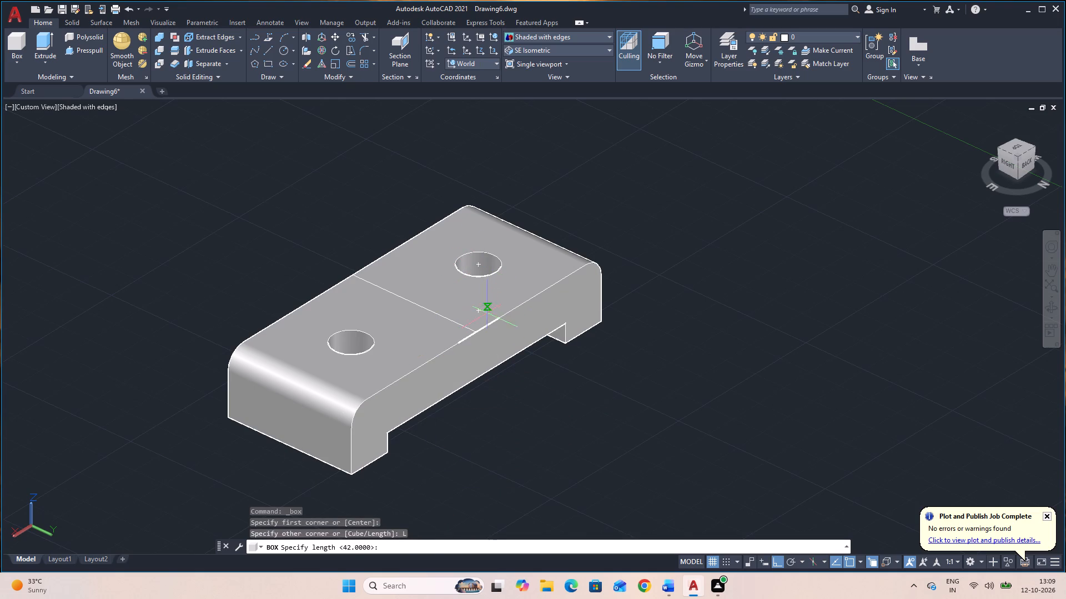
pyautogui.click(495, 324)
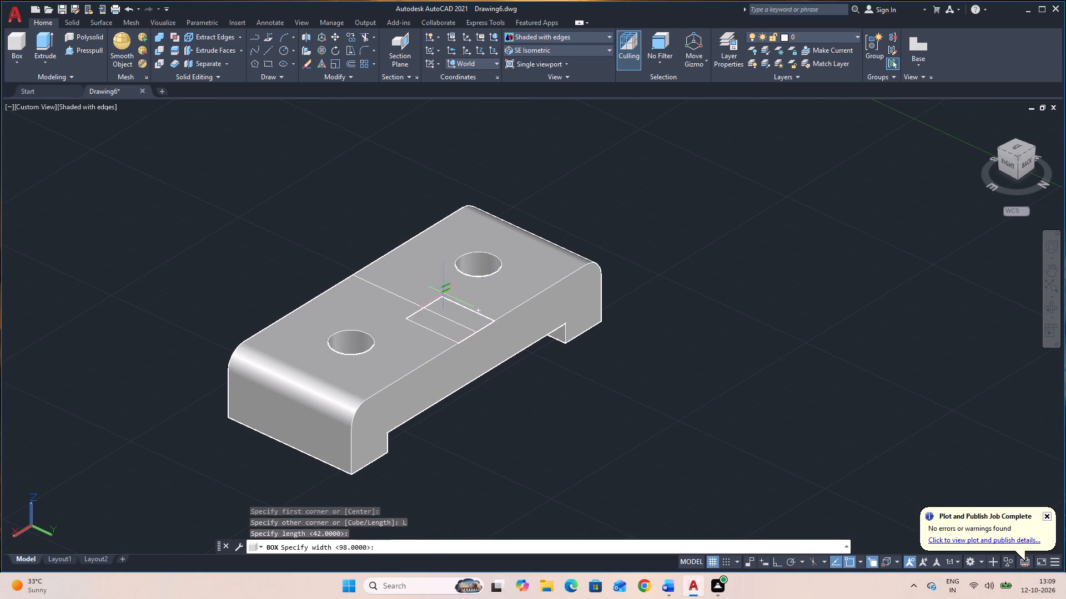
pyautogui.click(369, 265)
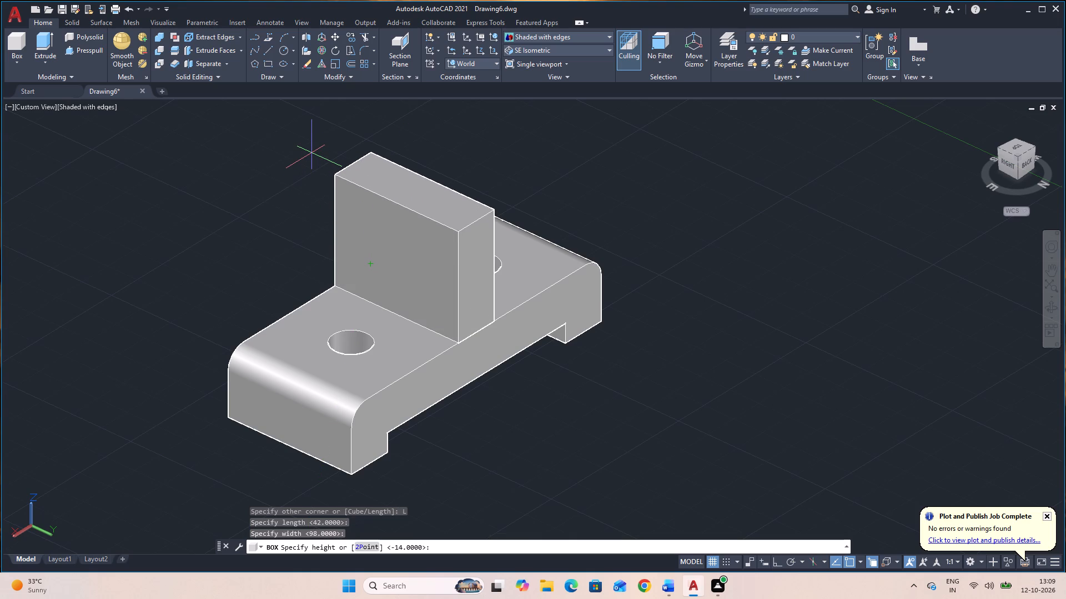
pyautogui.write('21')
pyautogui.press('Return')
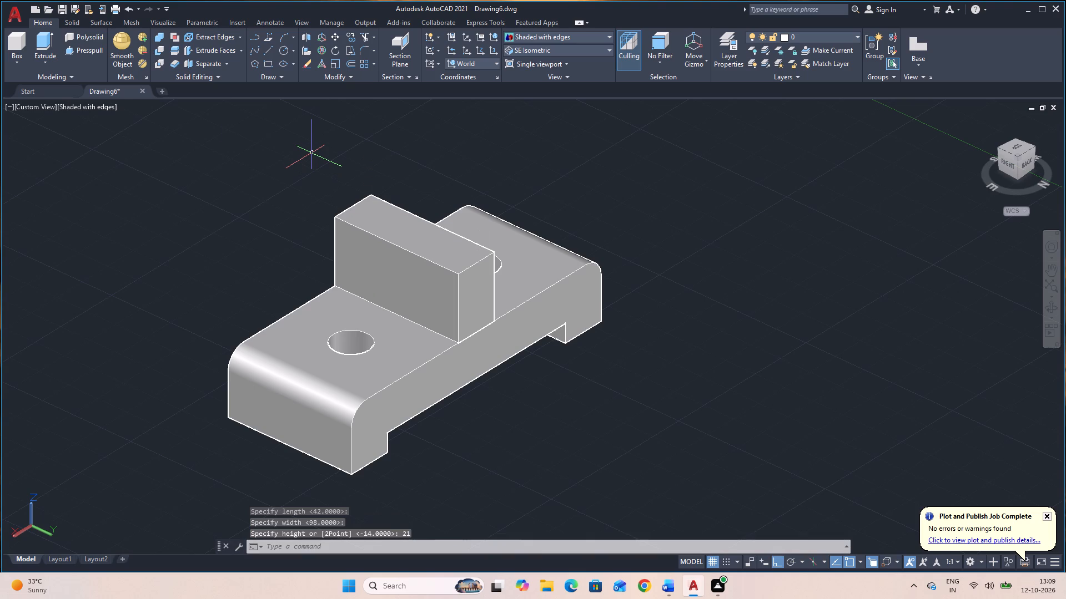
pyautogui.press('Escape')
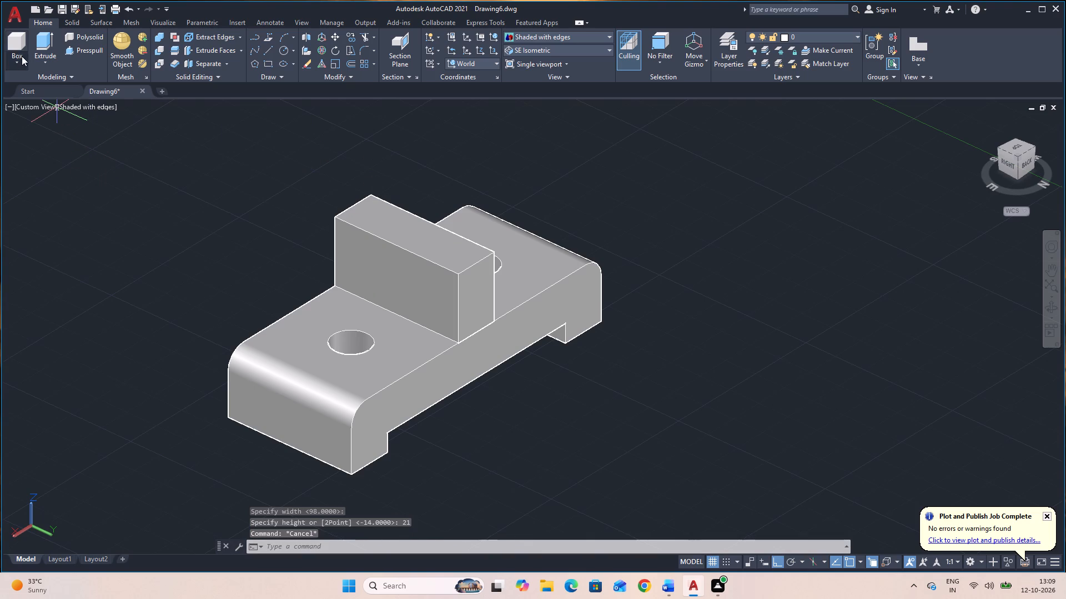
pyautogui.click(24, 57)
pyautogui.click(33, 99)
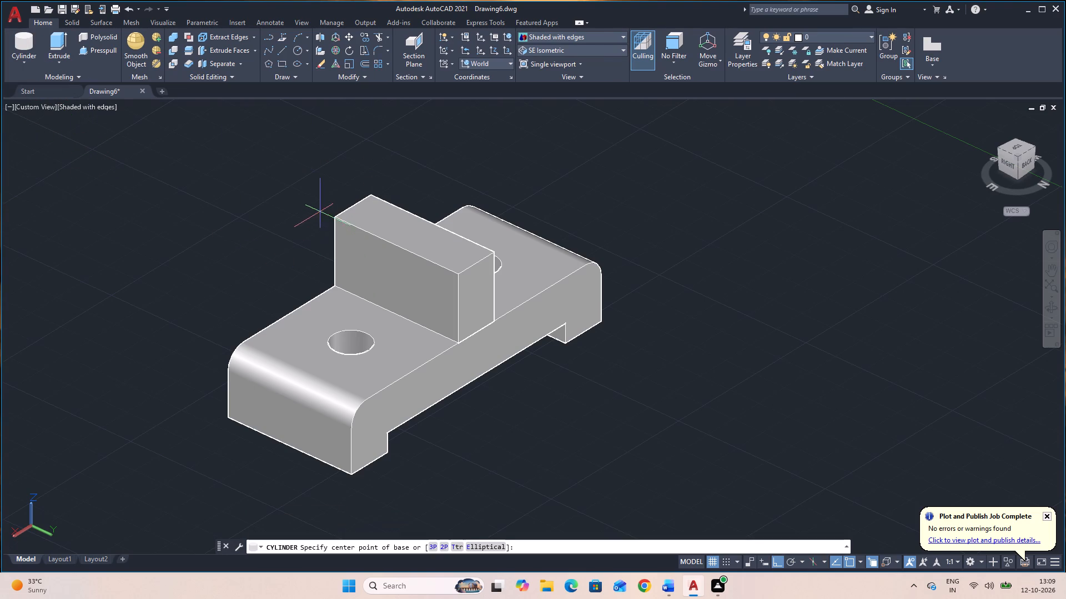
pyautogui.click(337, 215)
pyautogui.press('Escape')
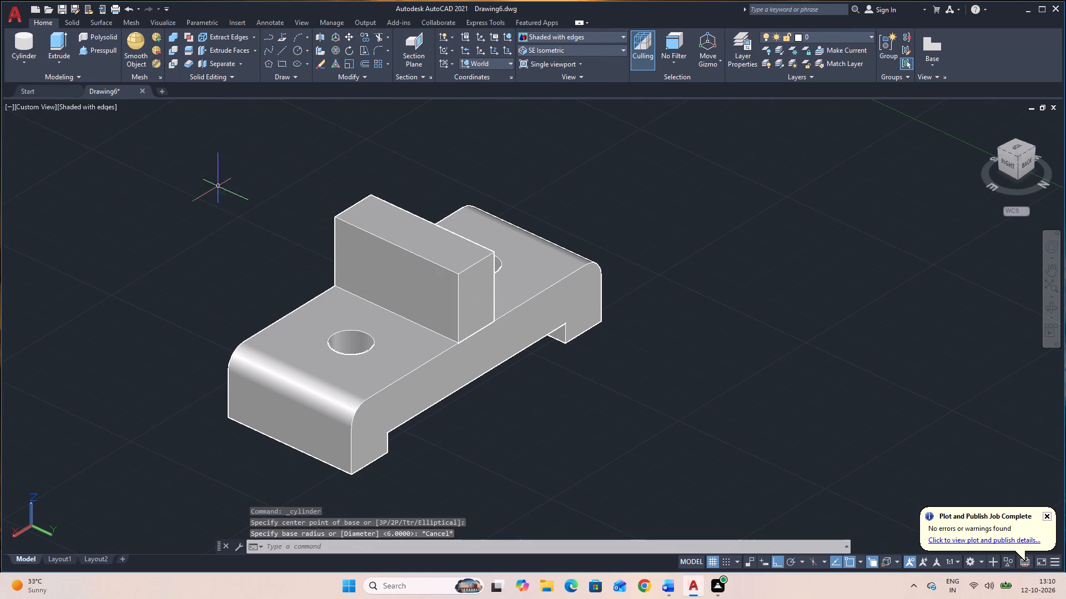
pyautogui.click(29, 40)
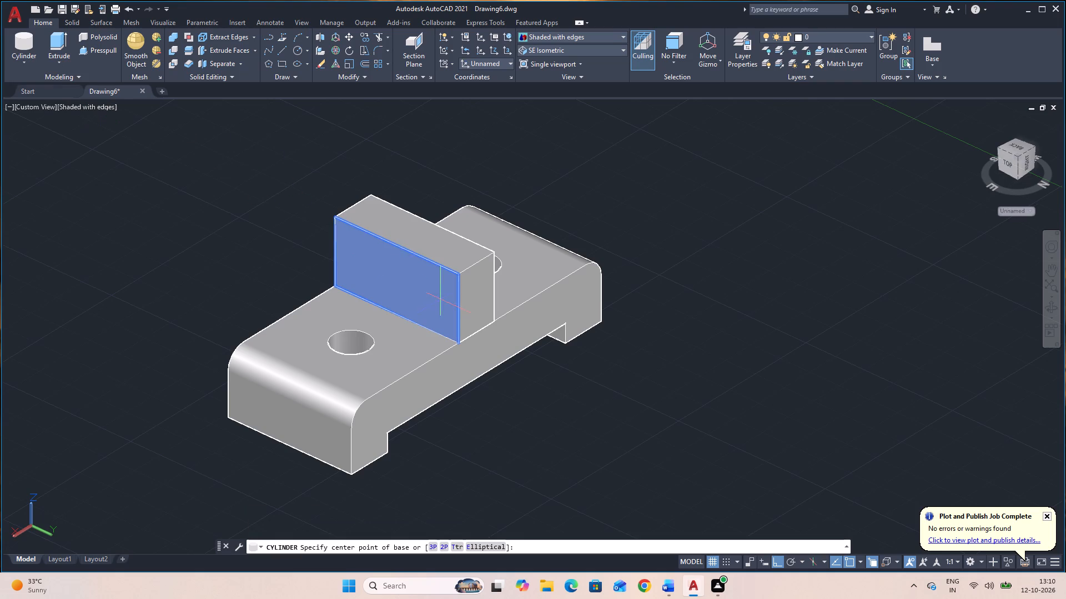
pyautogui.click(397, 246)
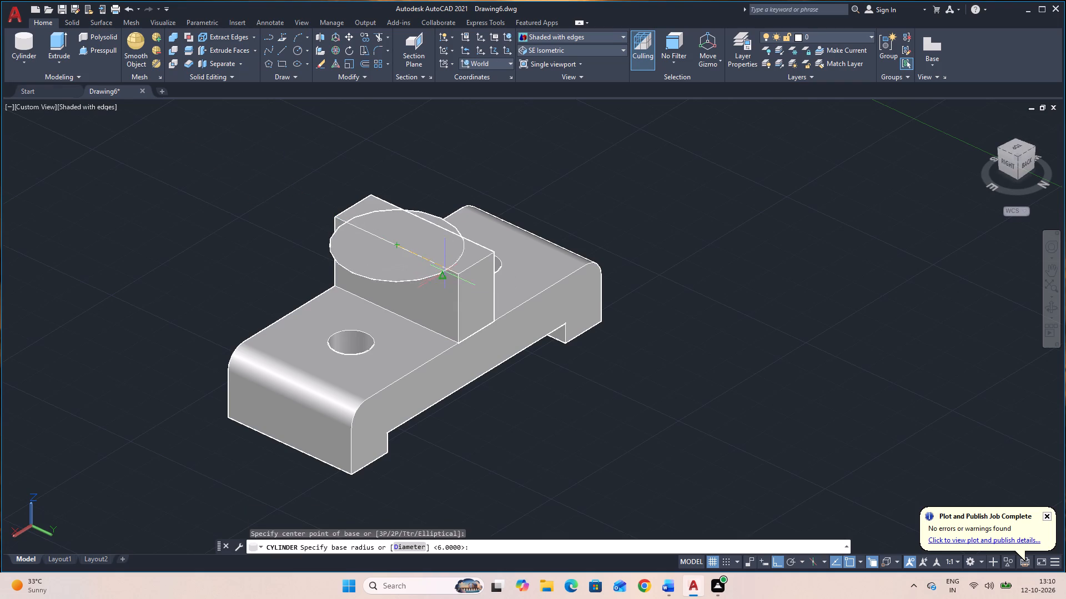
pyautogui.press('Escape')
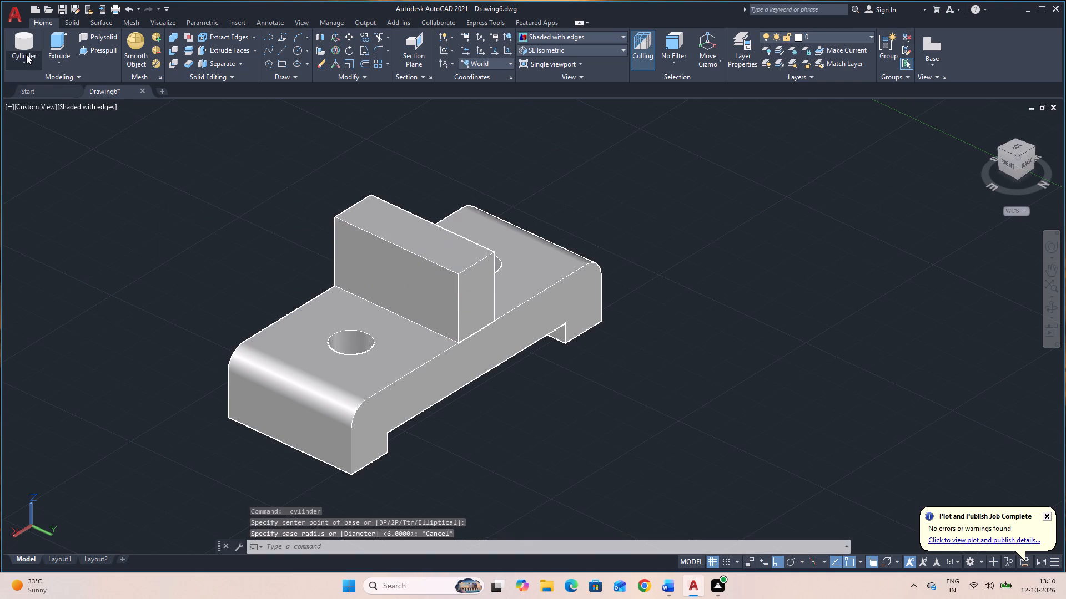
# Create a cylinder centred on the top edge midpoint of the upright box's right face, radius reaching the box corner, height -14.
pyautogui.click(23, 43)
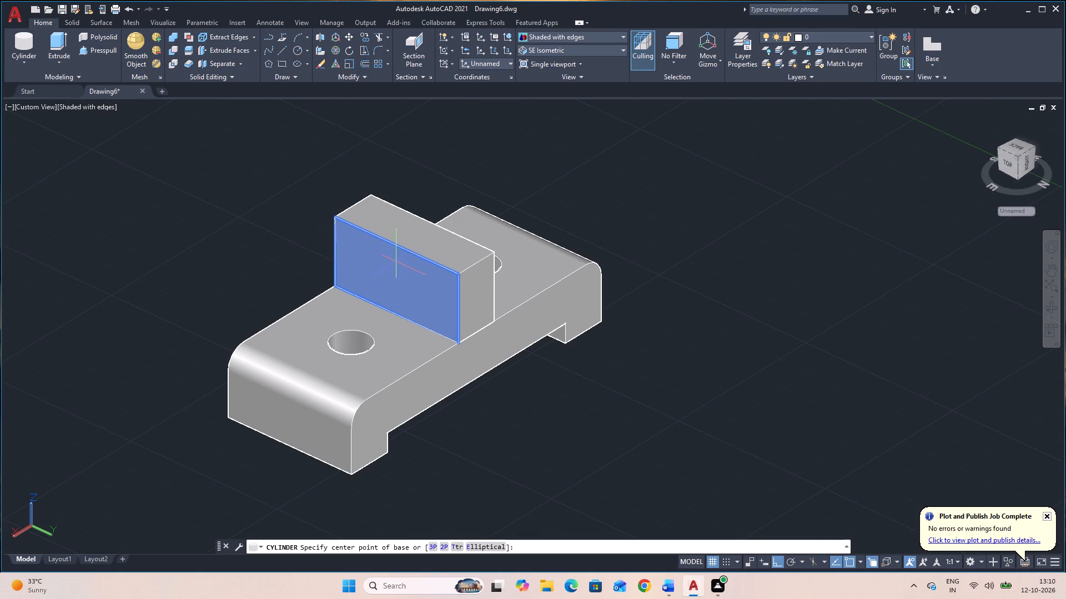
pyautogui.click(396, 249)
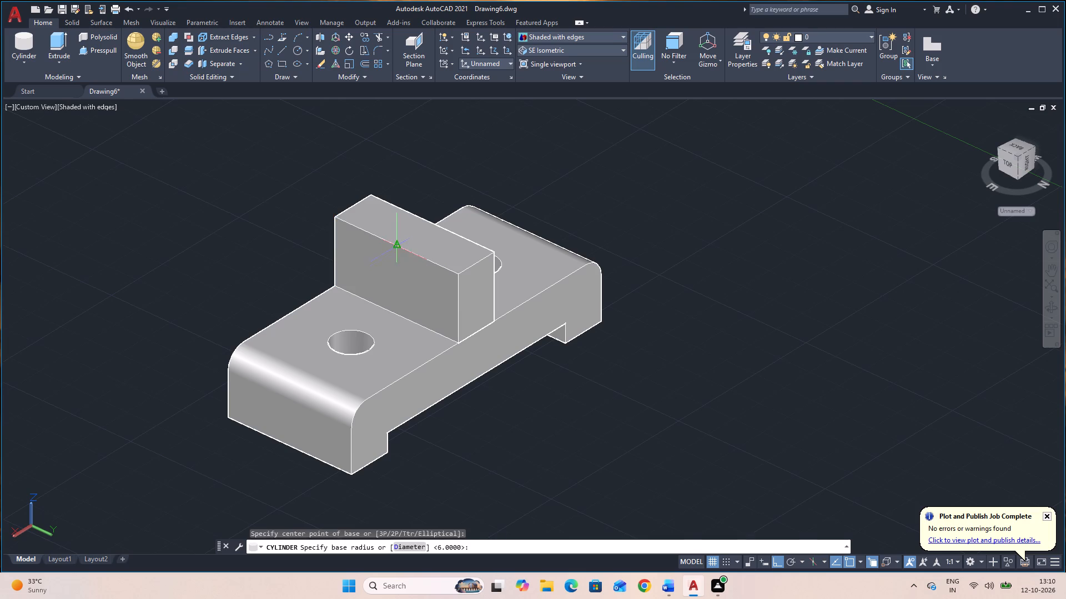
pyautogui.click(461, 271)
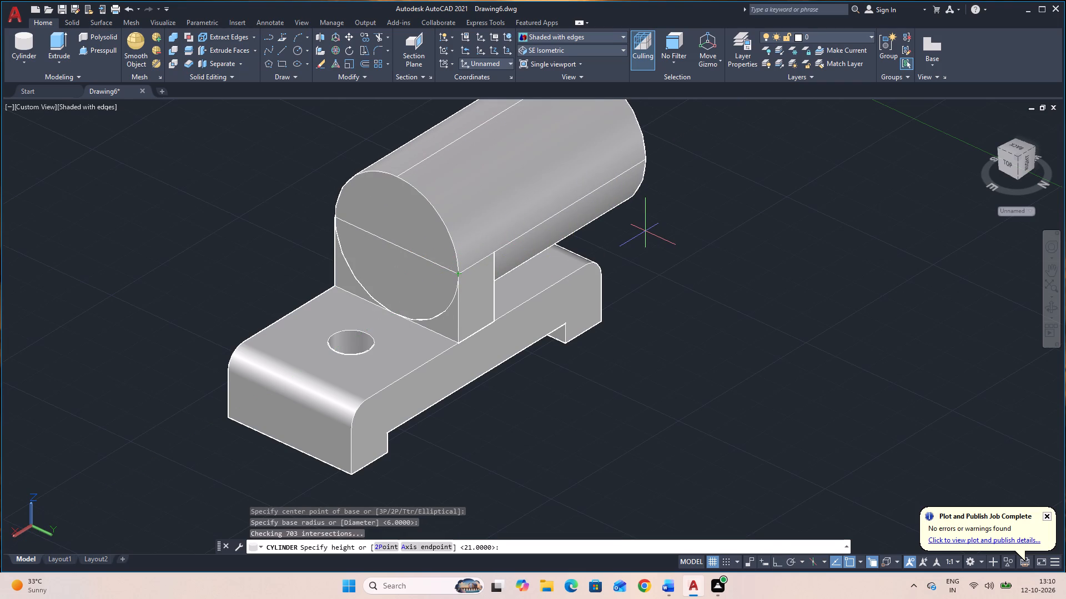
pyautogui.press('-')
pyautogui.write('14')
pyautogui.press('Return')
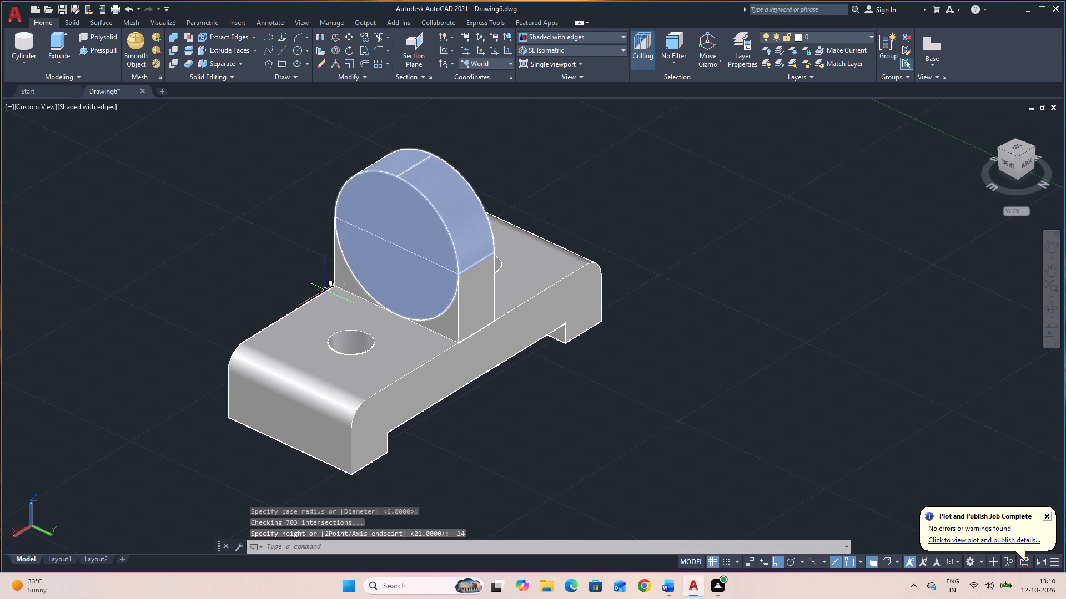
# Create a concentric cylinder of radius 10 and height -14 on the large cylinder's circular face.
pyautogui.click(27, 42)
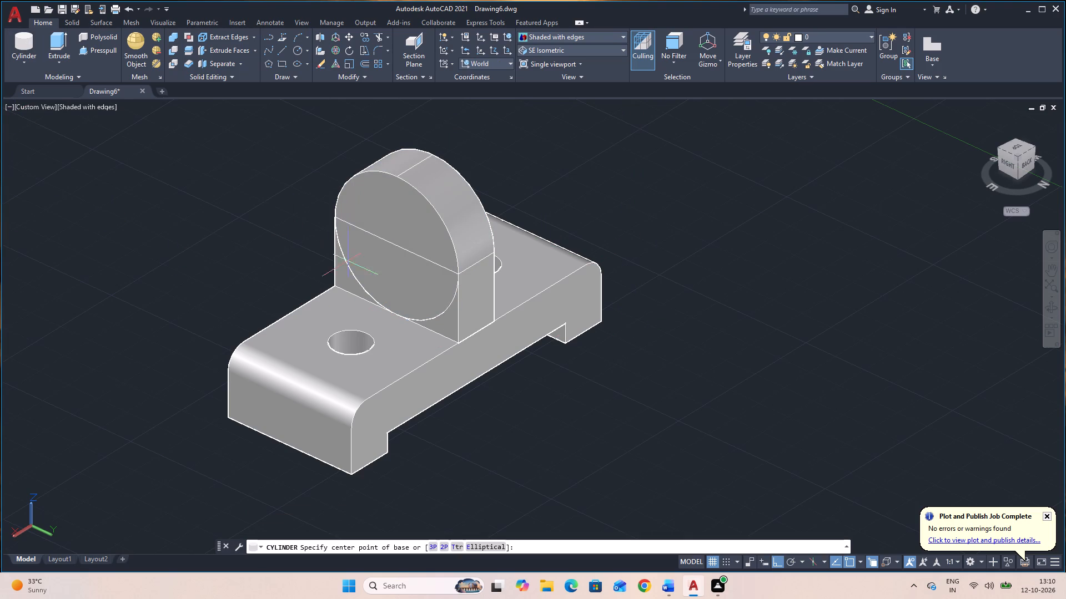
pyautogui.click(400, 244)
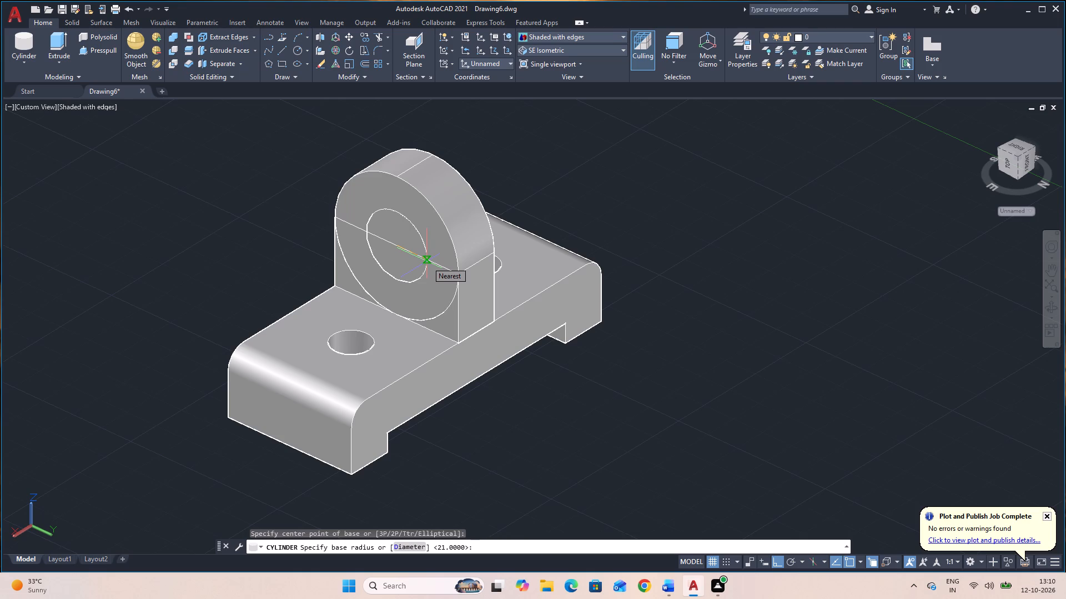
pyautogui.write('10')
pyautogui.press('Return')
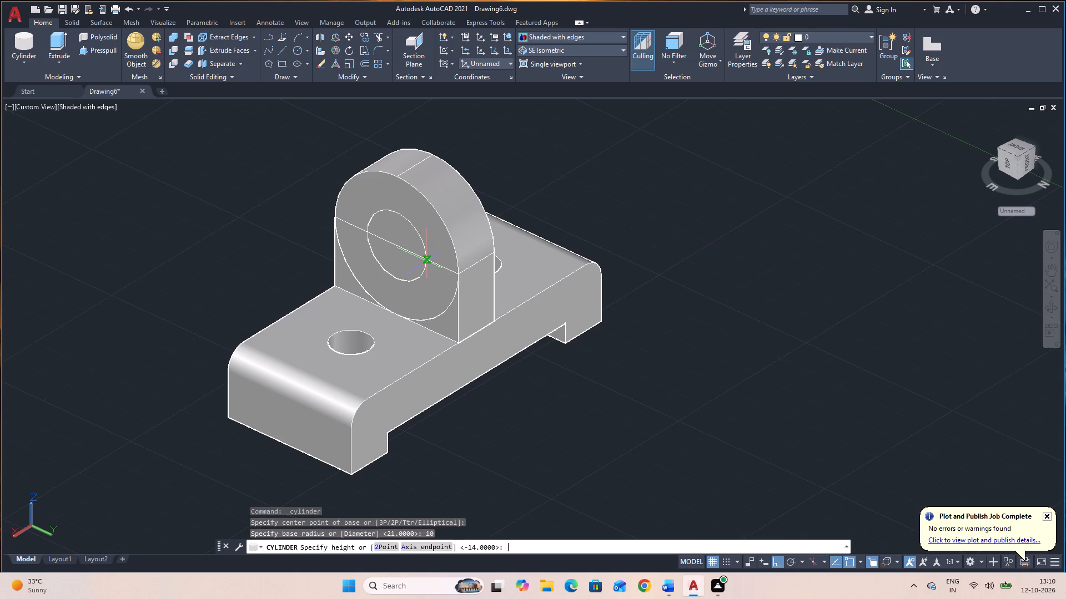
pyautogui.press('-')
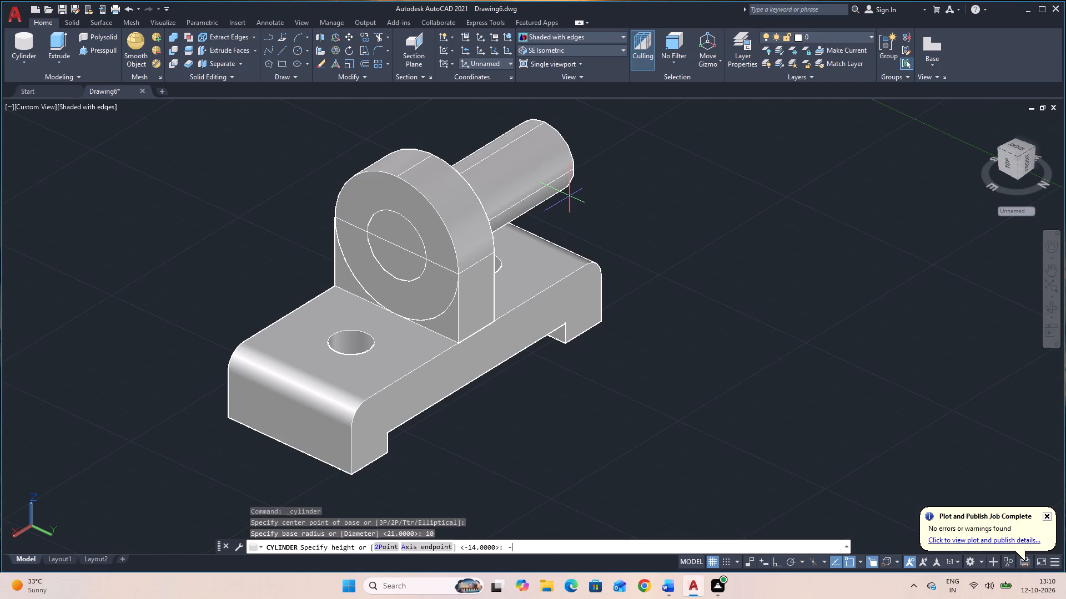
pyautogui.press('Return')
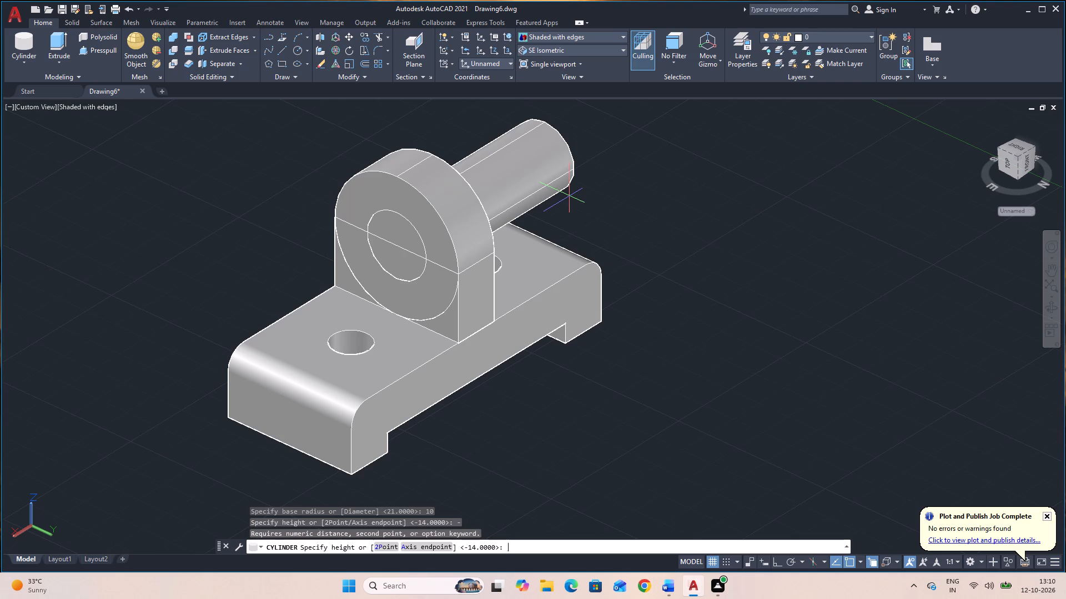
pyautogui.press('Return')
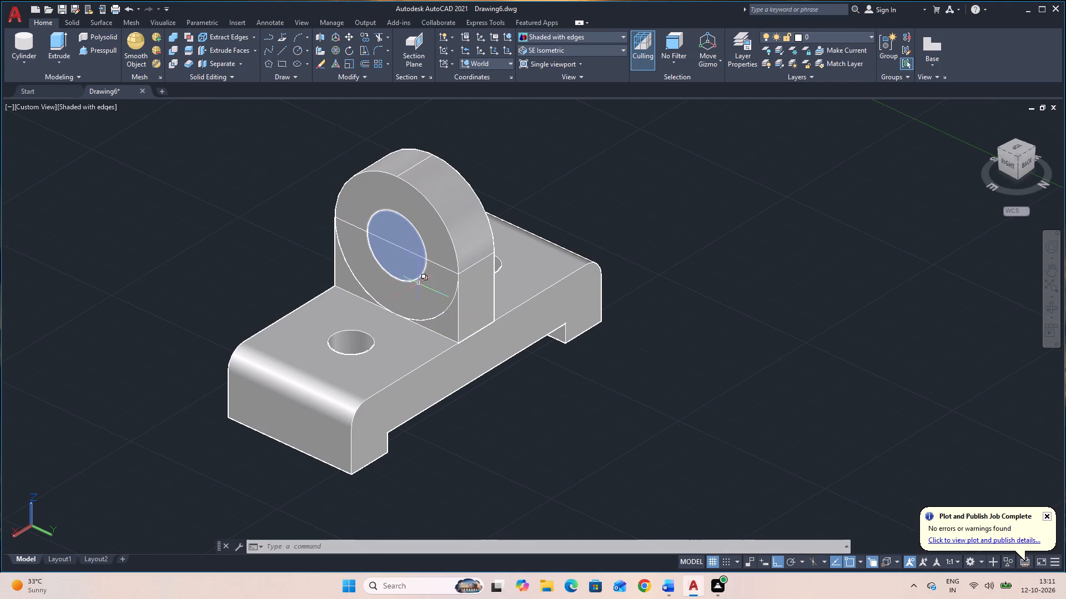
# Subtract the radius 10 cylinder from the base block, upright box and large cylinder together to cut the through hole.
pyautogui.click(444, 378)
pyautogui.click(475, 308)
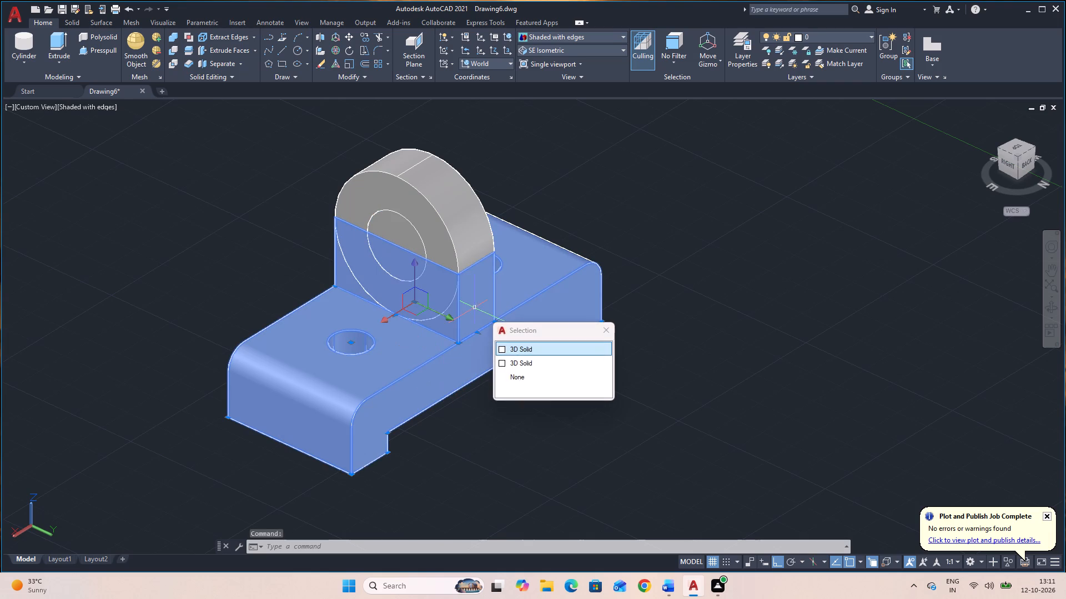
pyautogui.click(469, 246)
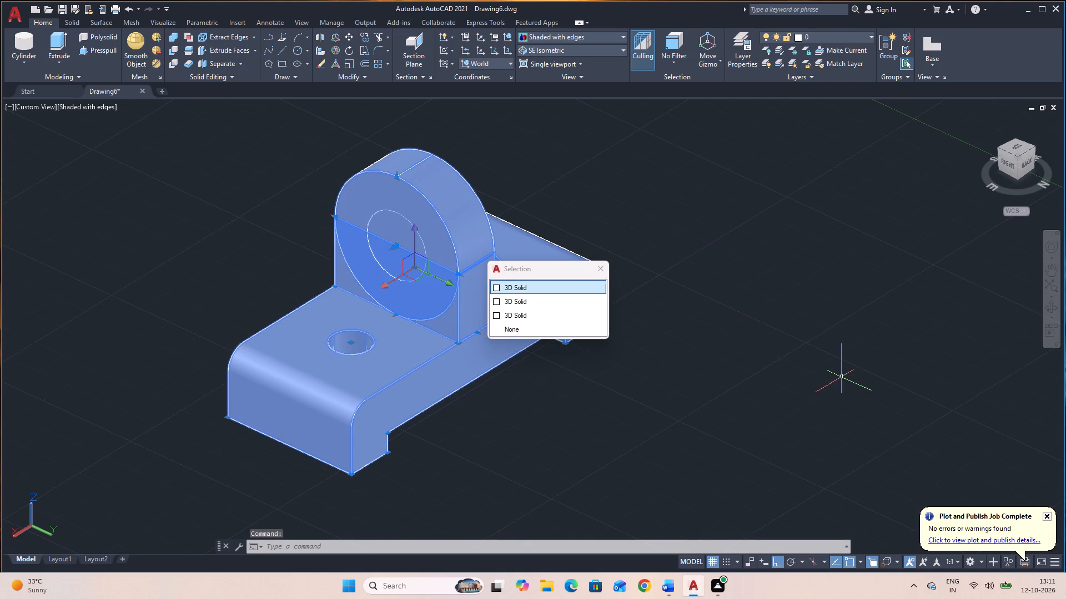
pyautogui.write('SU')
pyautogui.press('space')
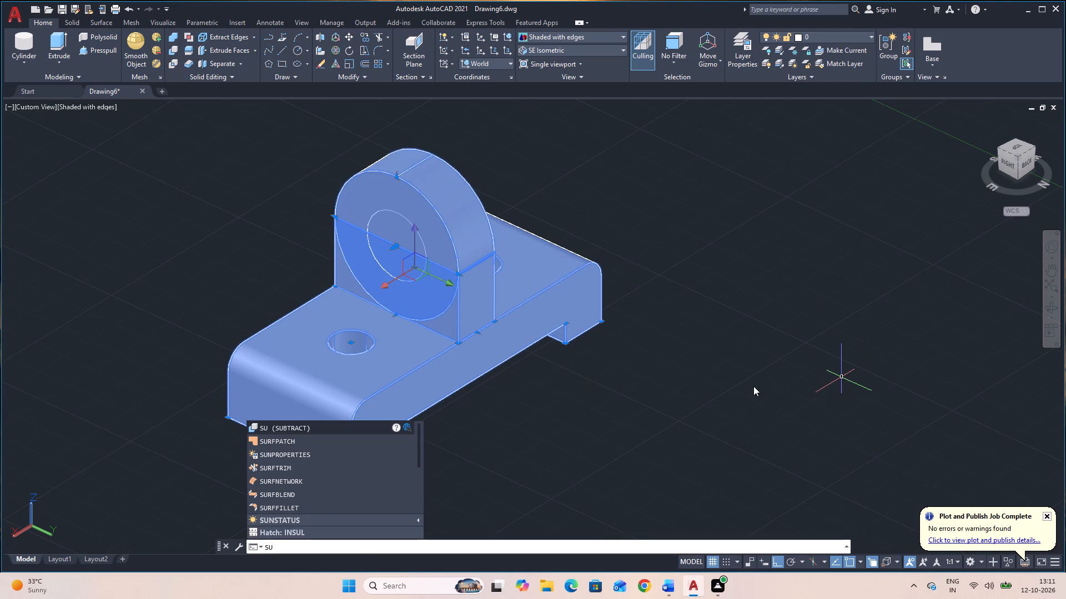
pyautogui.press('space')
pyautogui.click(507, 346)
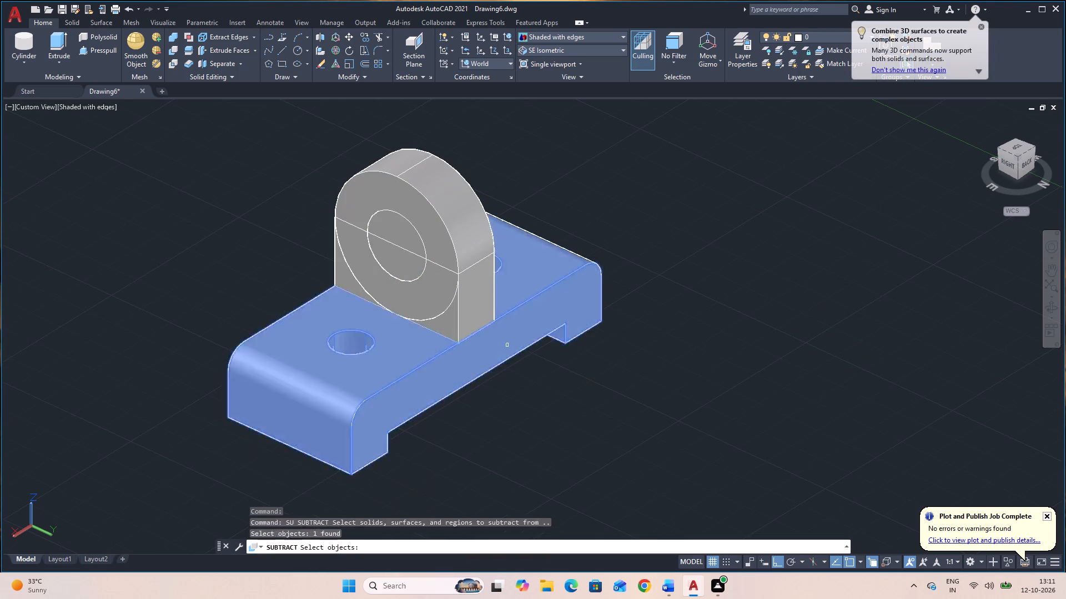
pyautogui.click(485, 306)
pyautogui.click(476, 251)
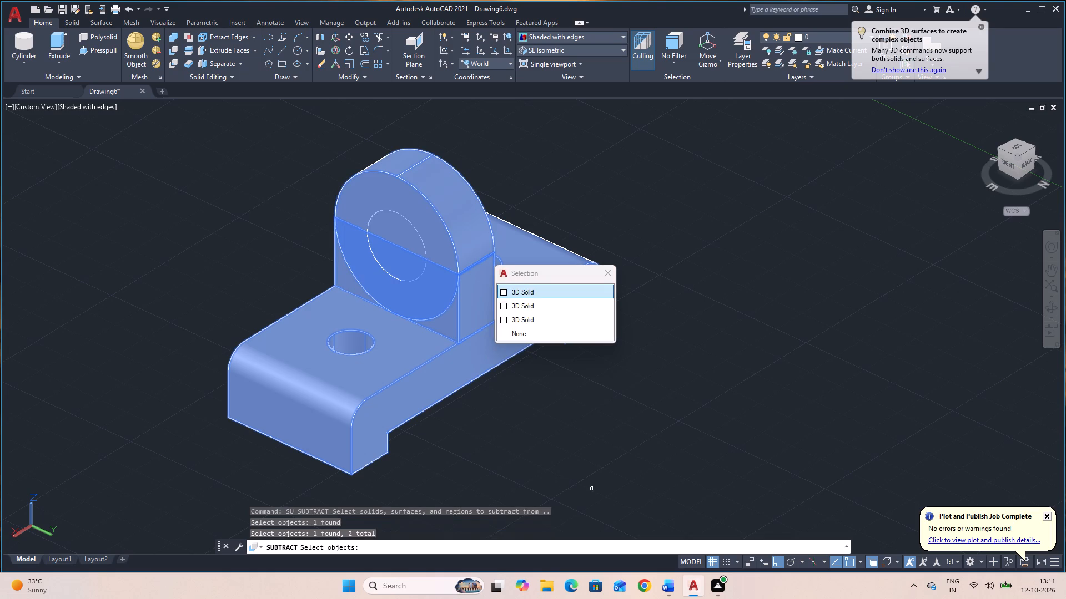
pyautogui.press('Return')
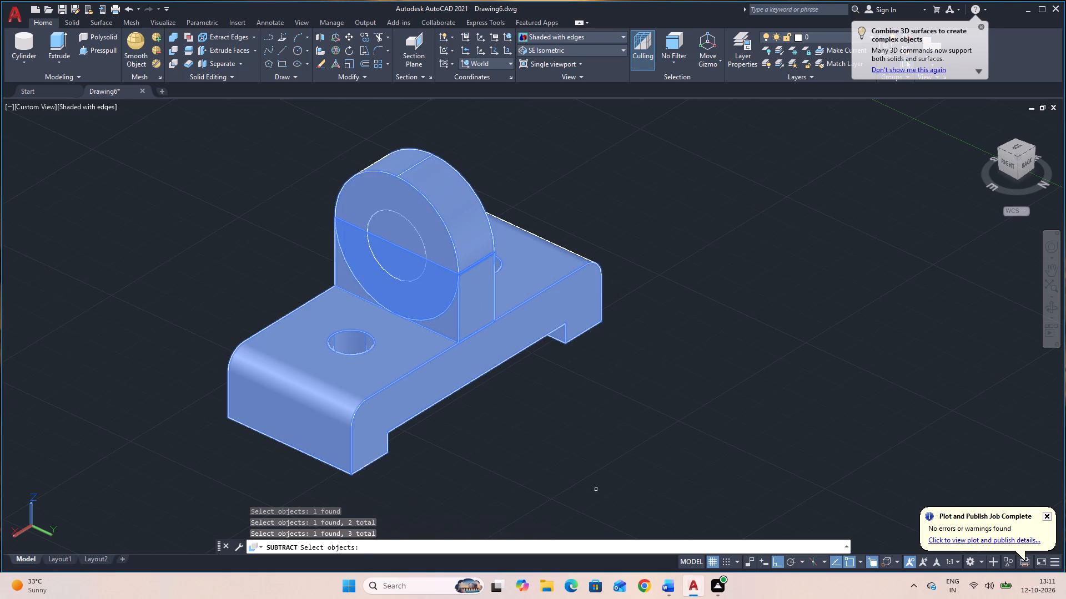
pyautogui.press('Return')
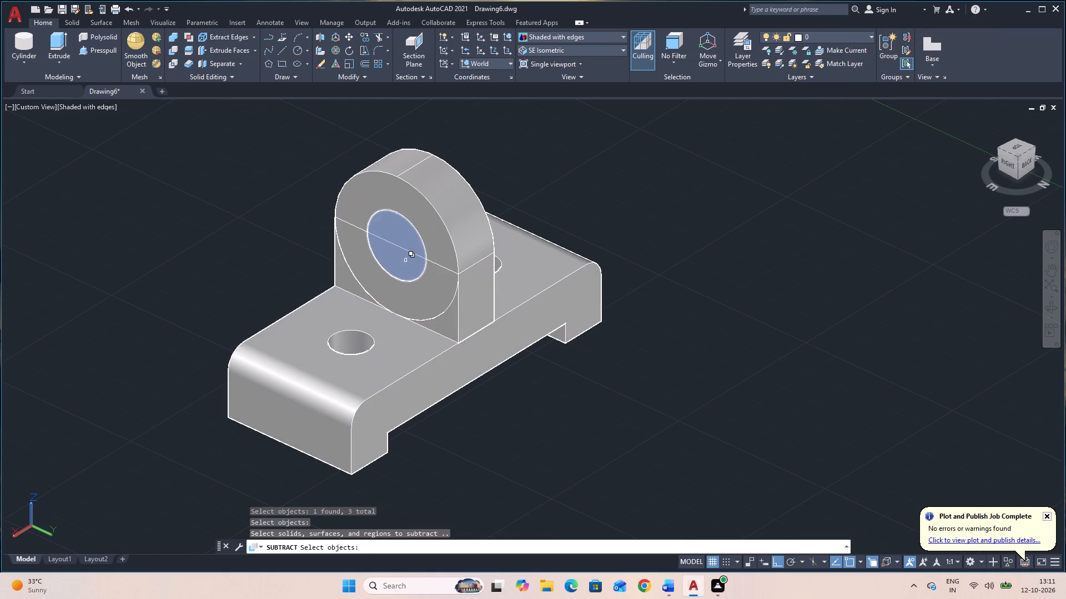
pyautogui.click(406, 261)
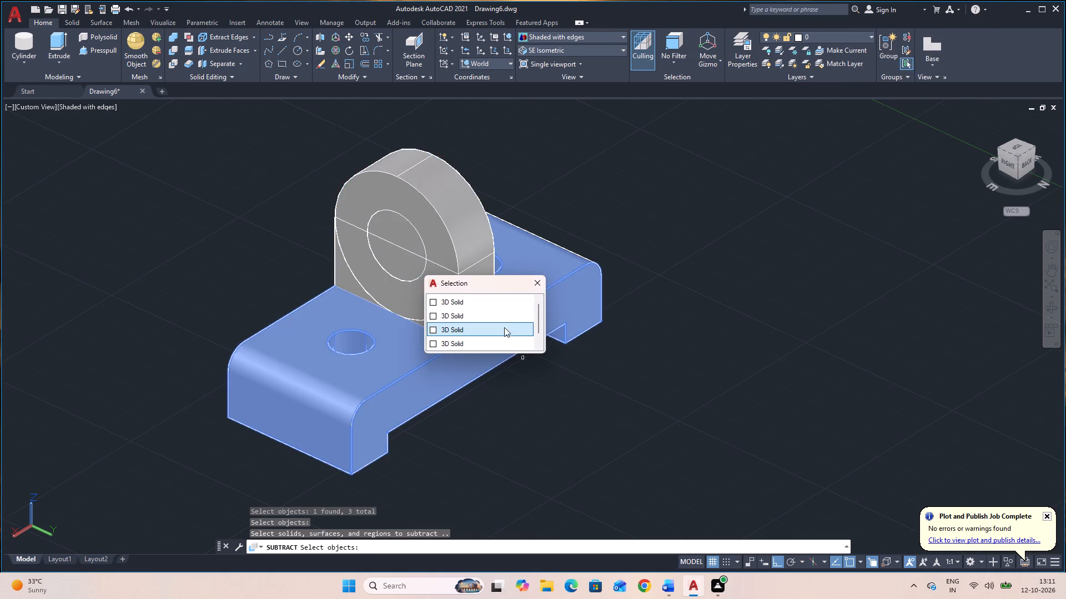
pyautogui.click(506, 300)
pyautogui.click(507, 300)
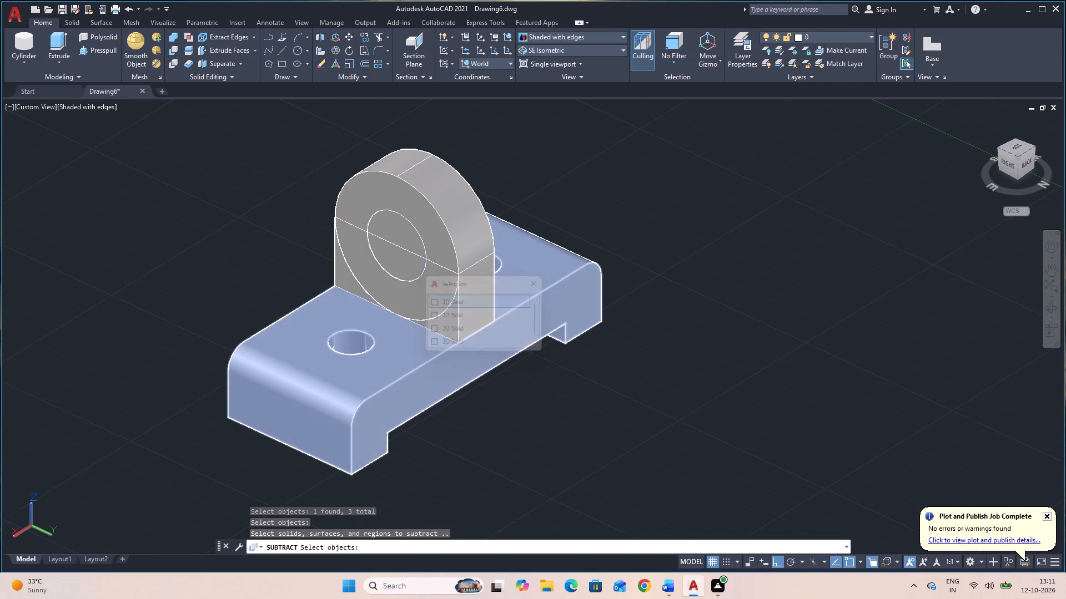
pyautogui.press('Return')
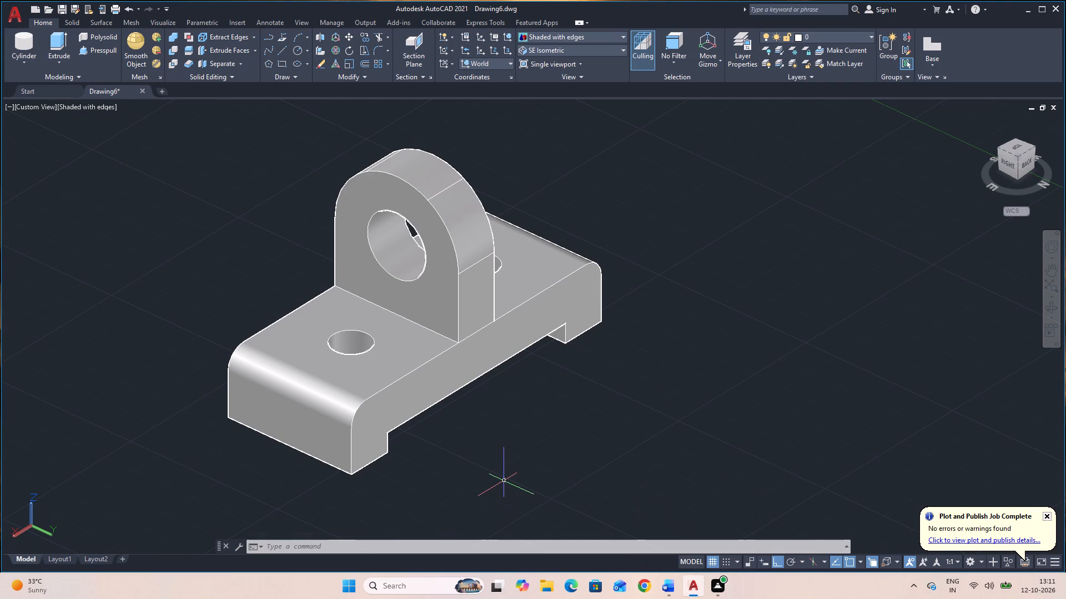
# Save the drawing in the Documents folder under the name 25 3D.
pyautogui.hotkey('ctrl', 's')
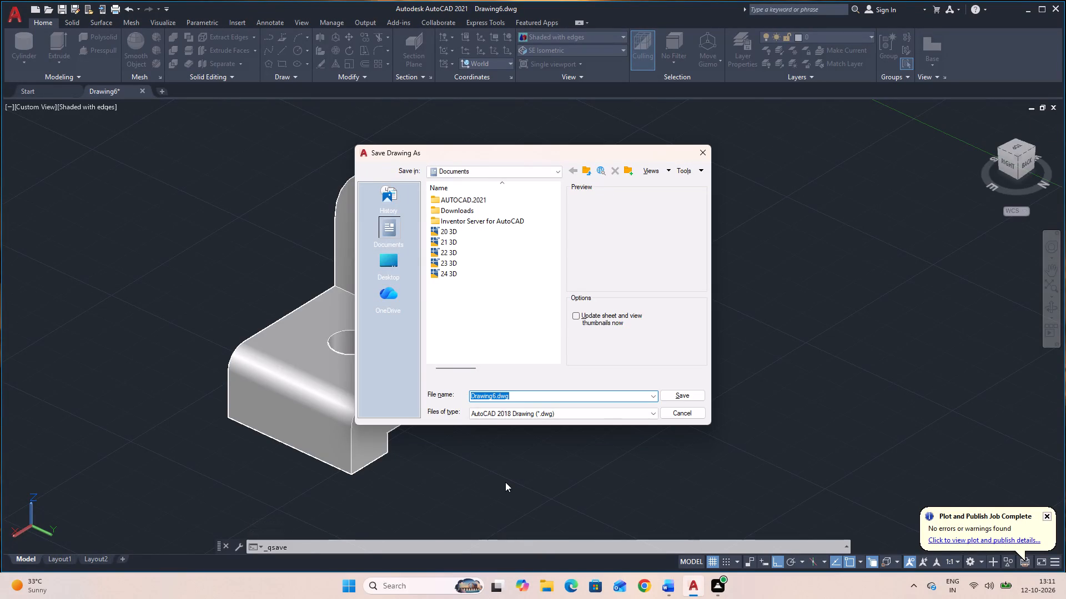
pyautogui.write('25')
pyautogui.press('space')
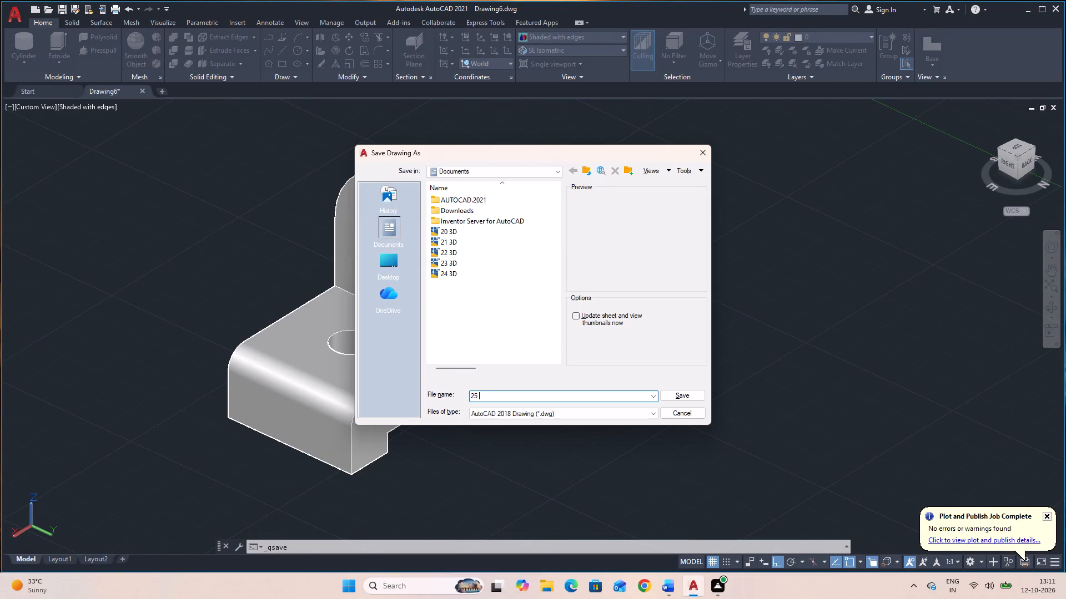
pyautogui.write('3D')
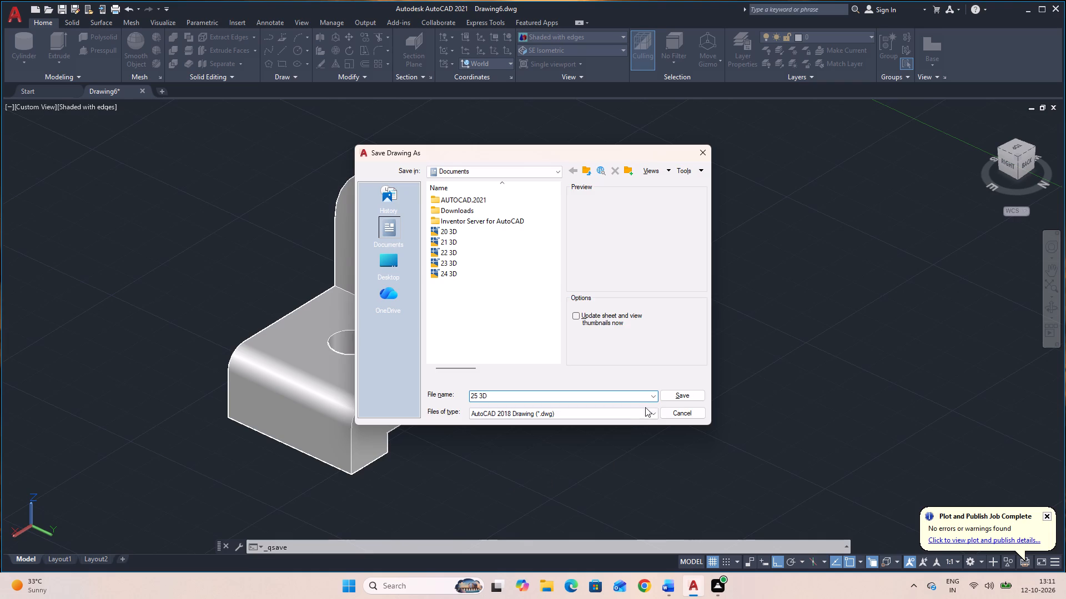
pyautogui.click(677, 397)
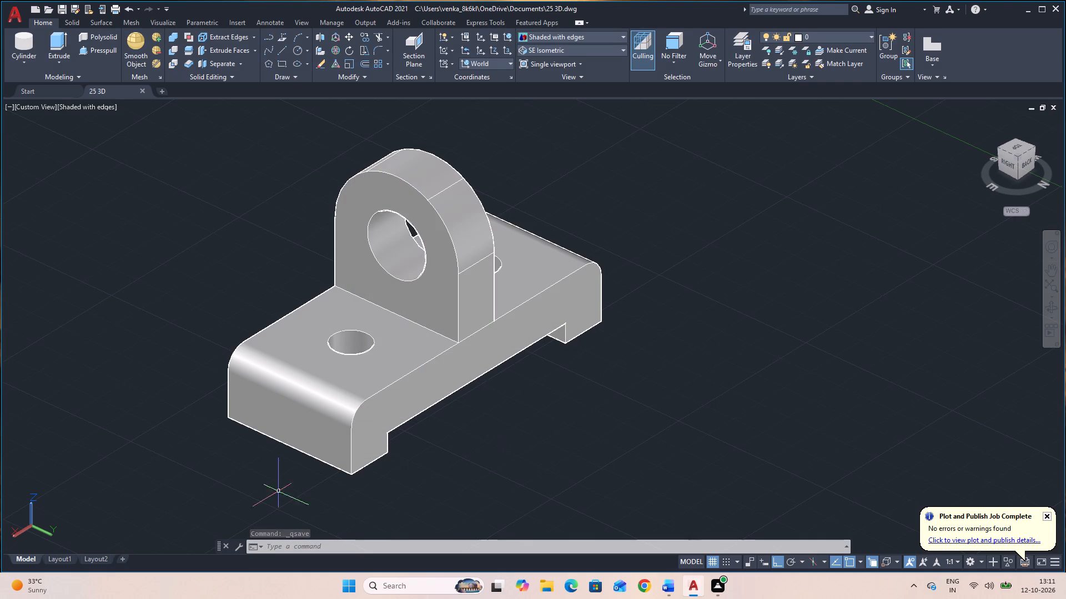
# Delete the existing viewport from the Layout1 sheet.
pyautogui.click(63, 558)
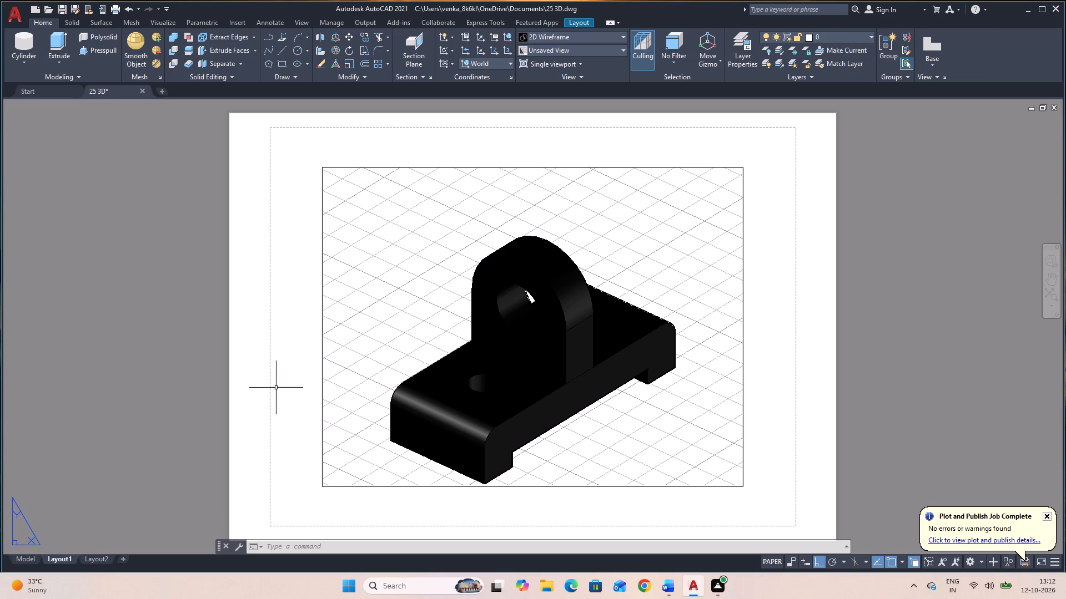
pyautogui.click(324, 380)
pyautogui.click(315, 382)
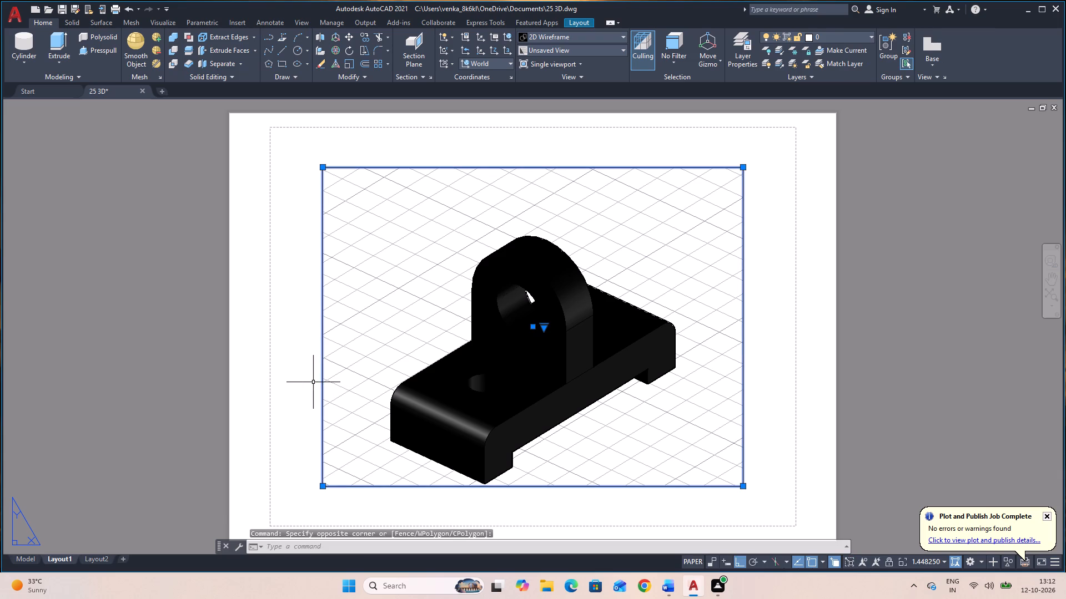
pyautogui.press('Delete')
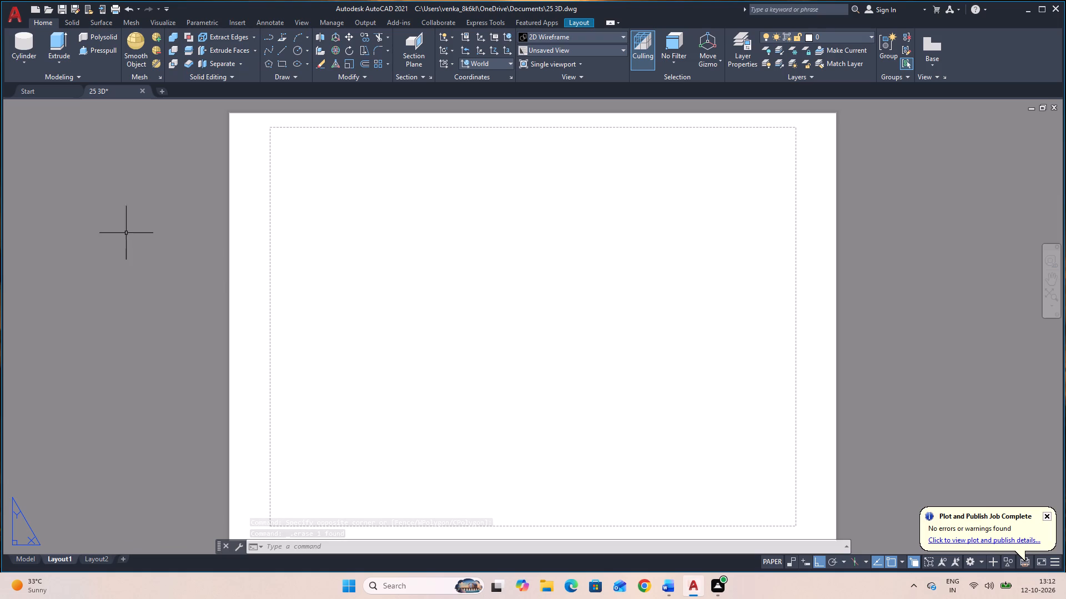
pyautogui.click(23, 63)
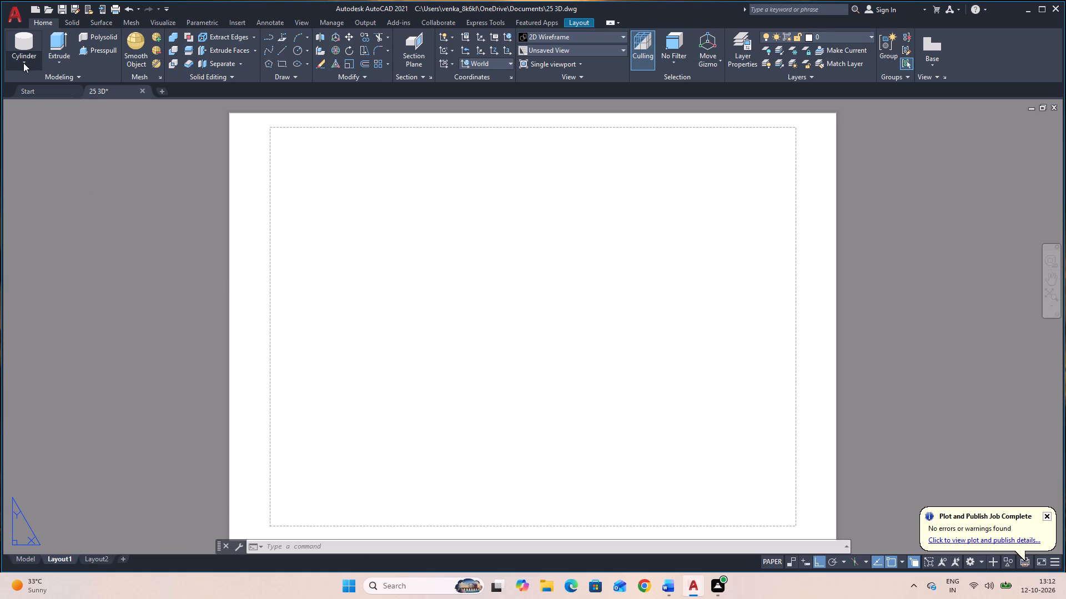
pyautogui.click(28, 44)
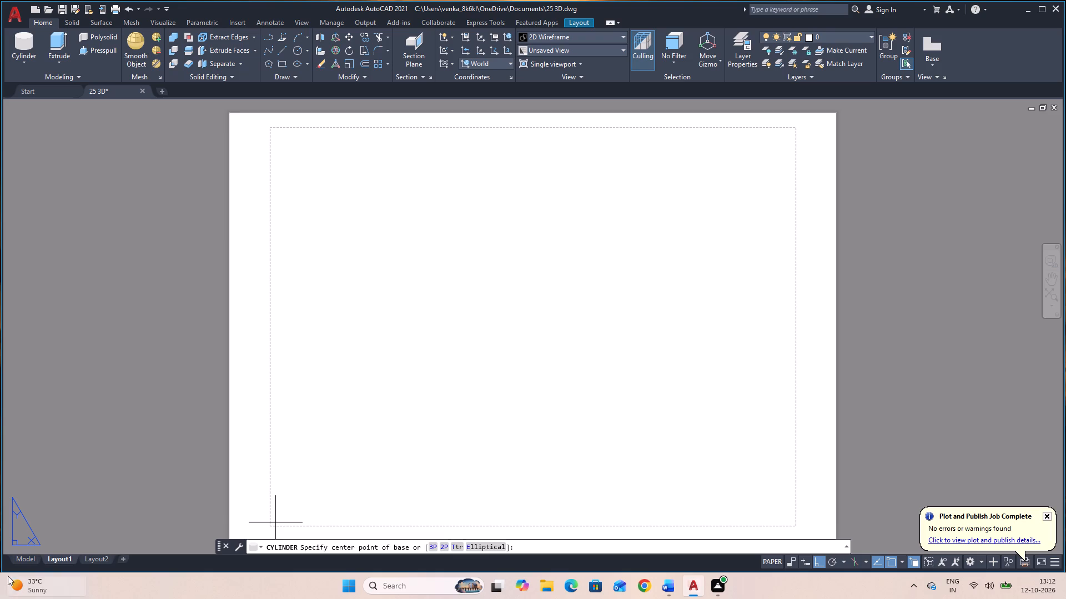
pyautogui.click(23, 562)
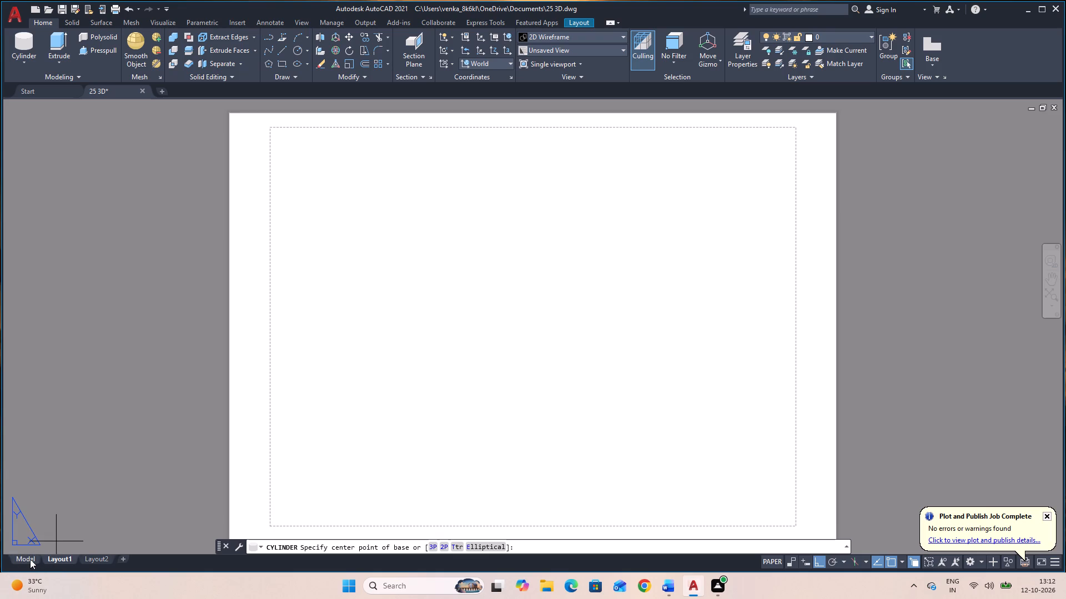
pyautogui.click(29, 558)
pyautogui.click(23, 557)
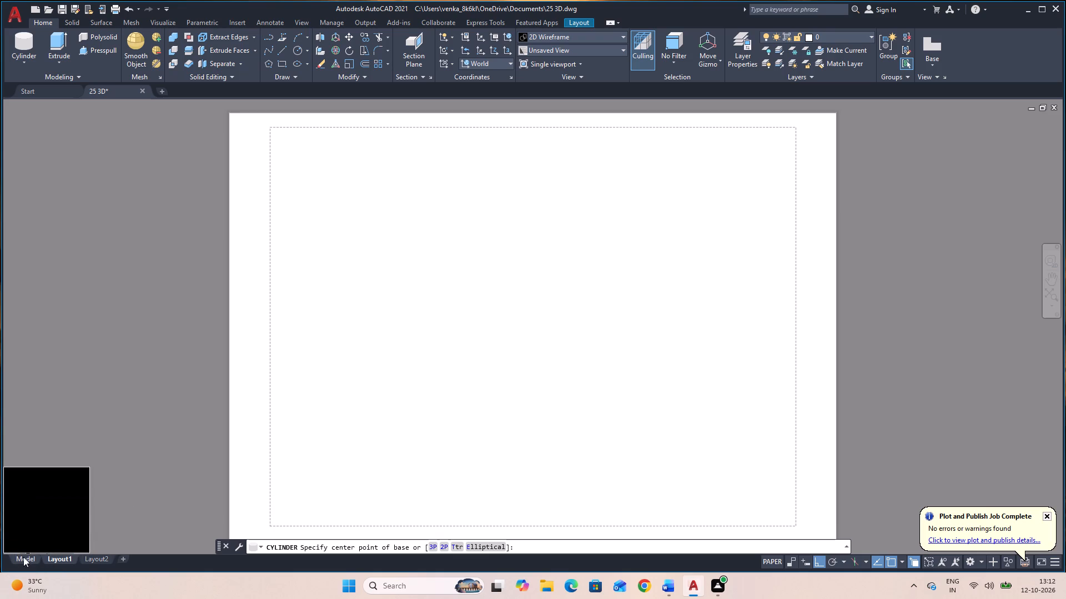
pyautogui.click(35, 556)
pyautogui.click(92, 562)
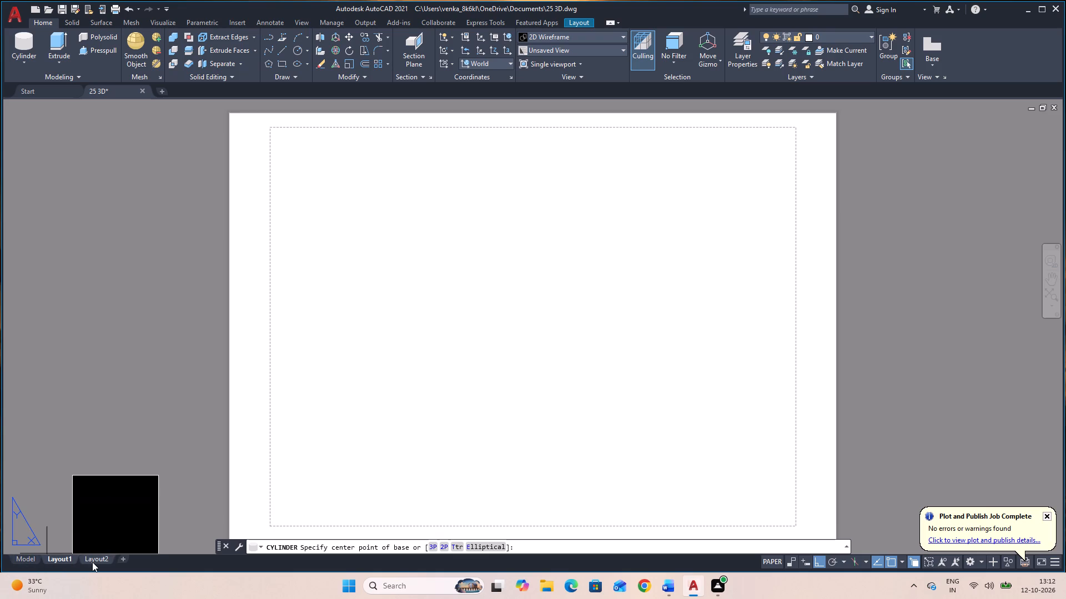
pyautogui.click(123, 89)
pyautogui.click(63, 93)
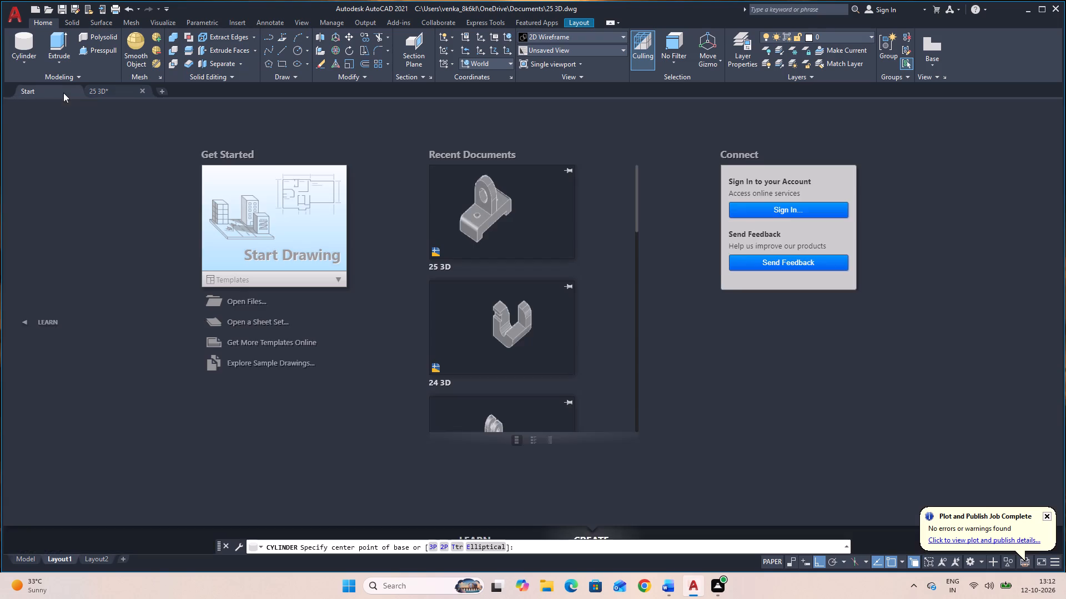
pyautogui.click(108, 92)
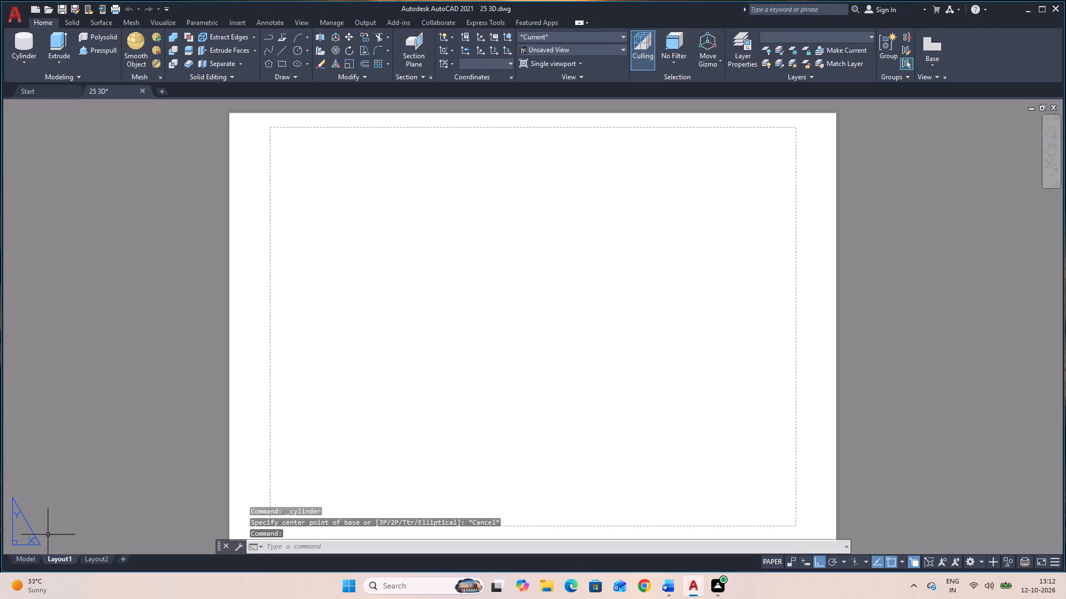
# Create a base view of the entire model from model space on Layout1, placed in the sheet's upper-right area.
pyautogui.click(30, 562)
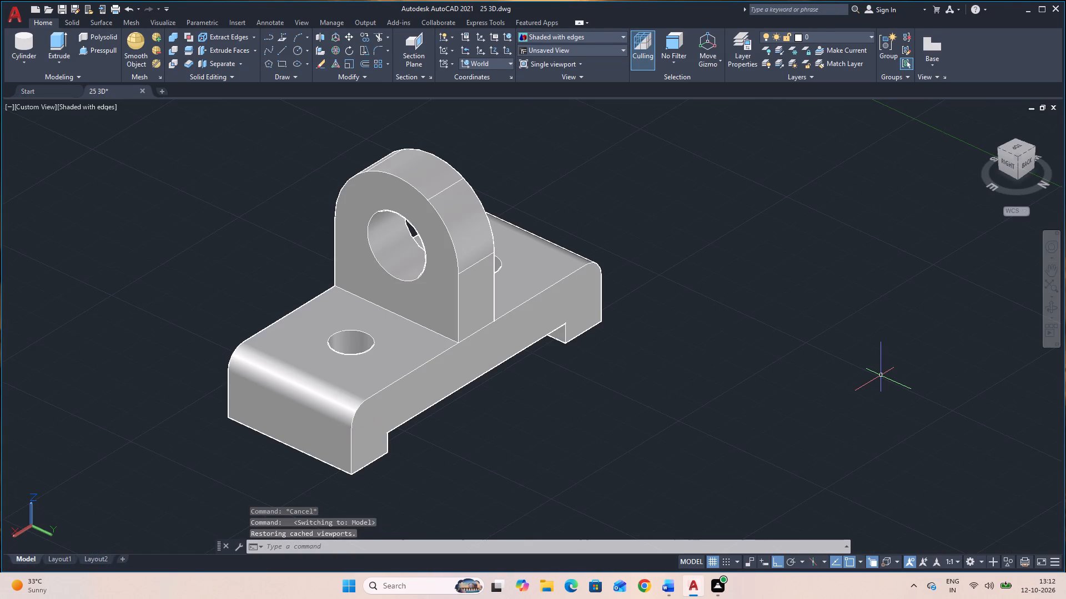
pyautogui.click(941, 57)
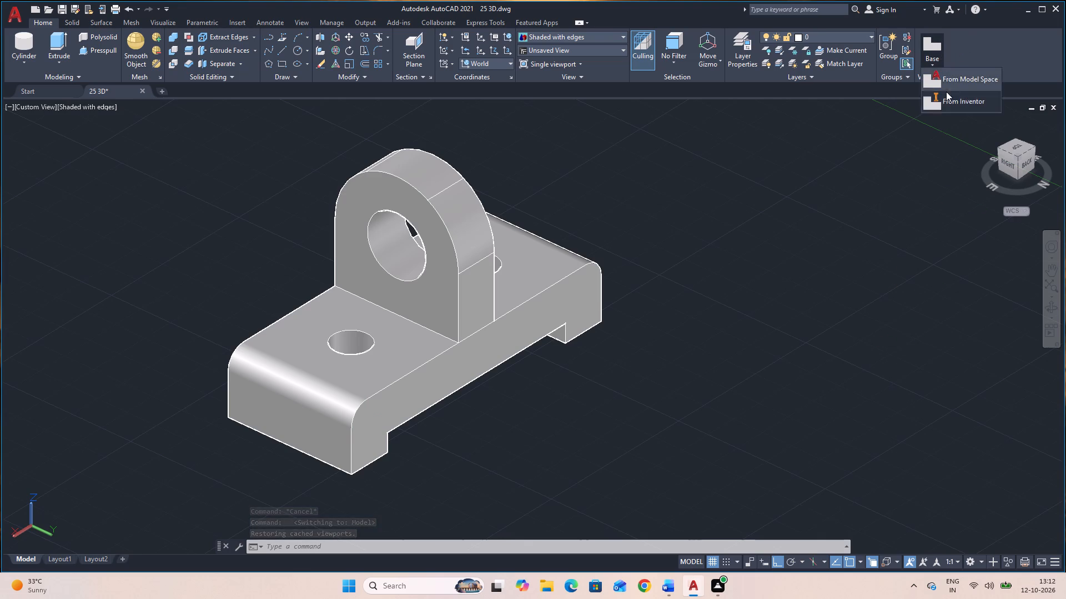
pyautogui.click(947, 80)
pyautogui.click(536, 321)
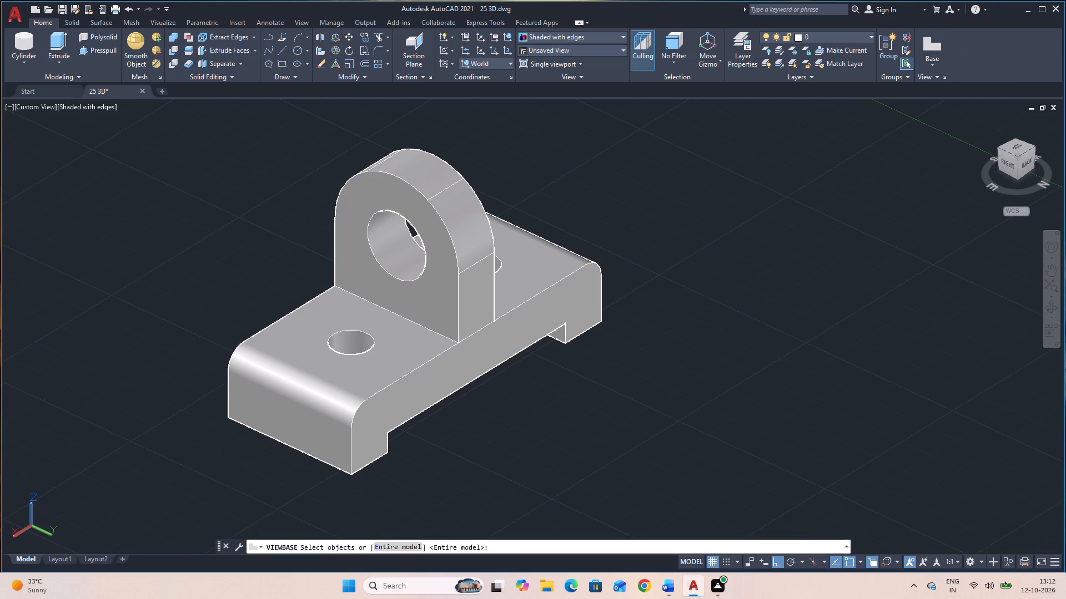
pyautogui.press('Return')
pyautogui.press('Return')
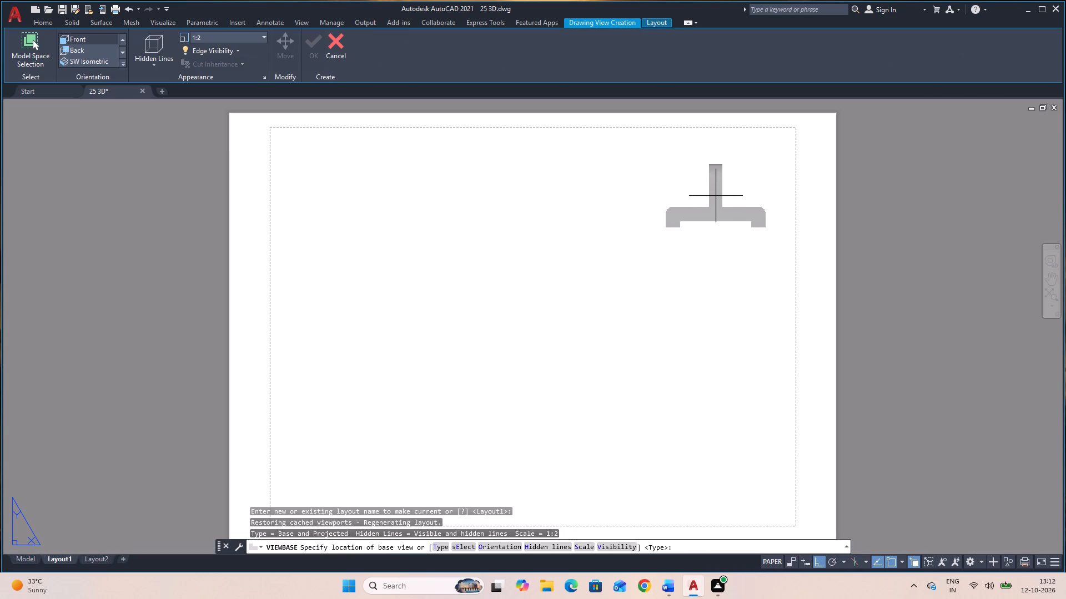
pyautogui.click(699, 209)
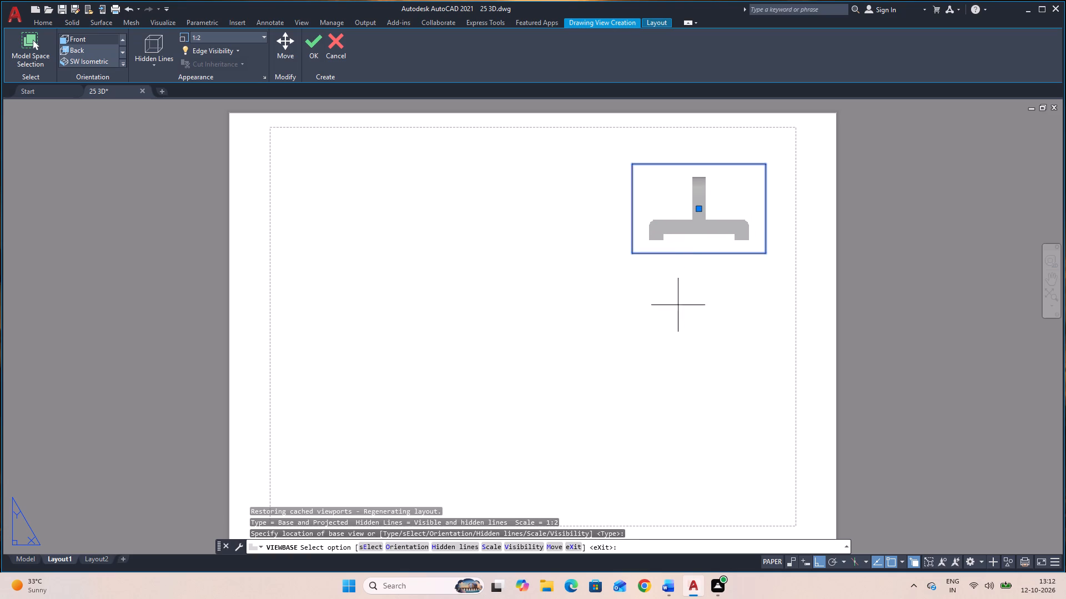
pyautogui.press('Return')
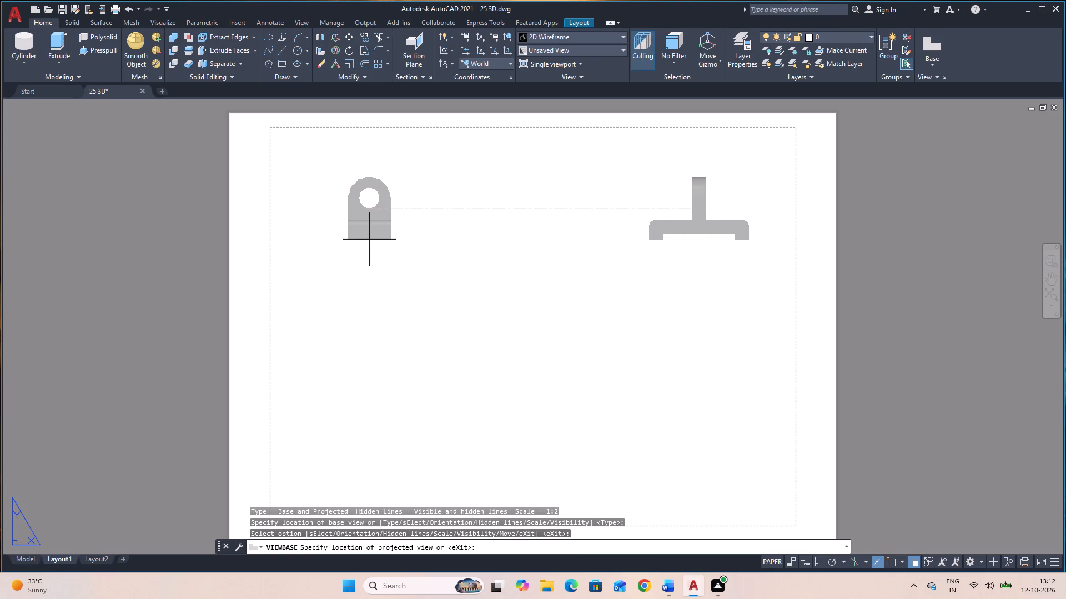
# Project a side view level with the base view, an isometric view at the sheet's lower left, and a top view below the base view.
pyautogui.click(386, 245)
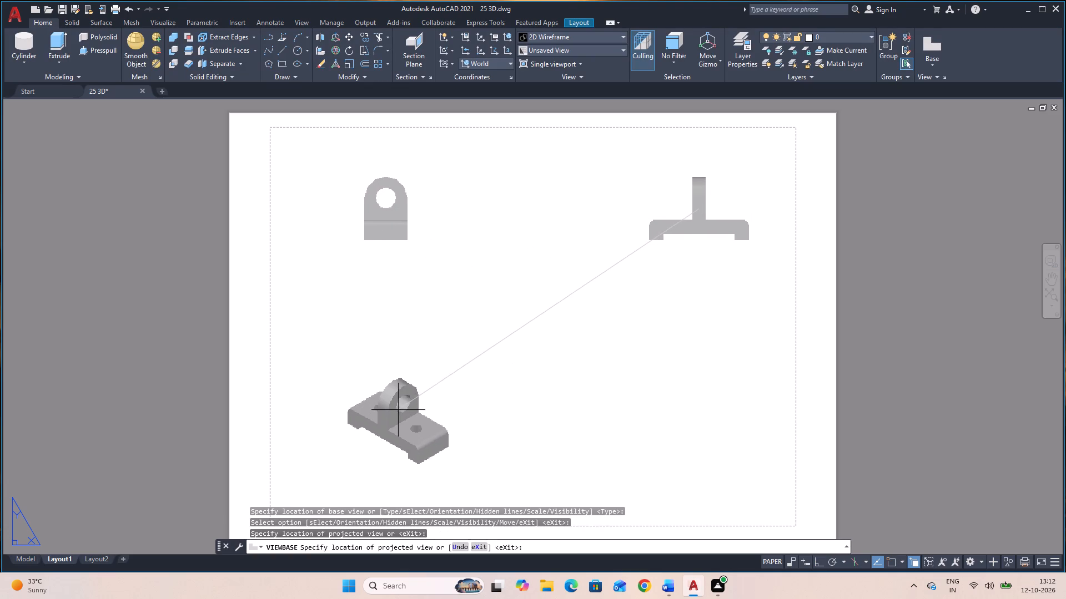
pyautogui.click(398, 410)
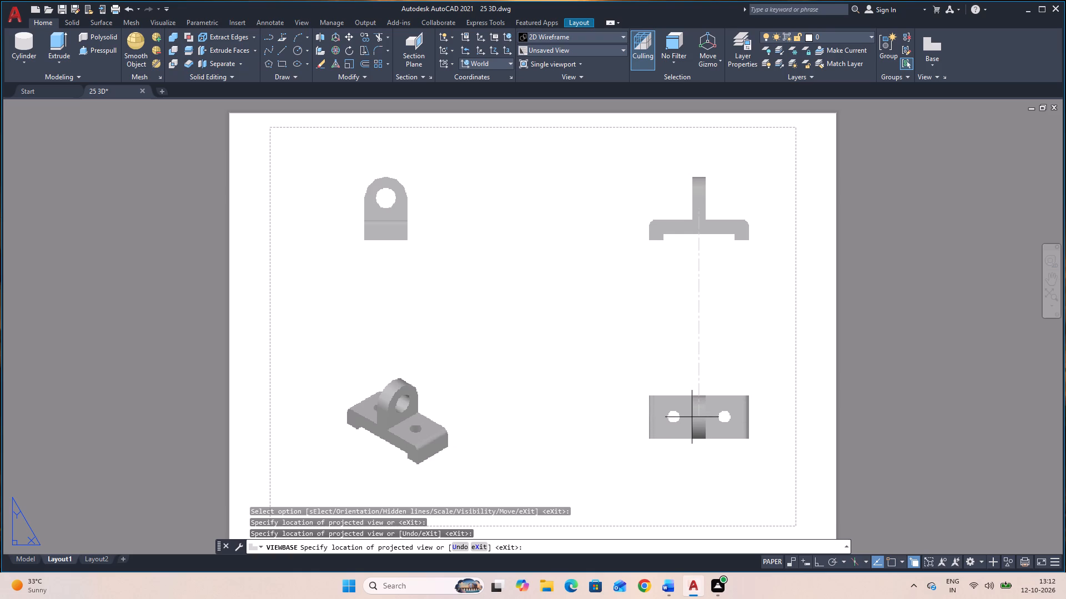
pyautogui.click(693, 420)
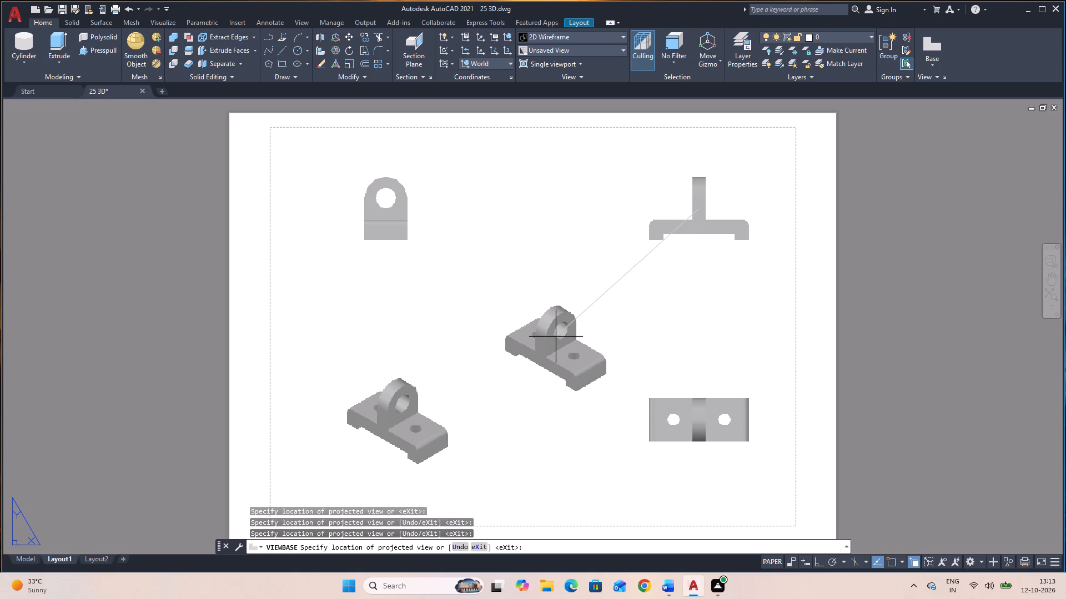
pyautogui.press('Return')
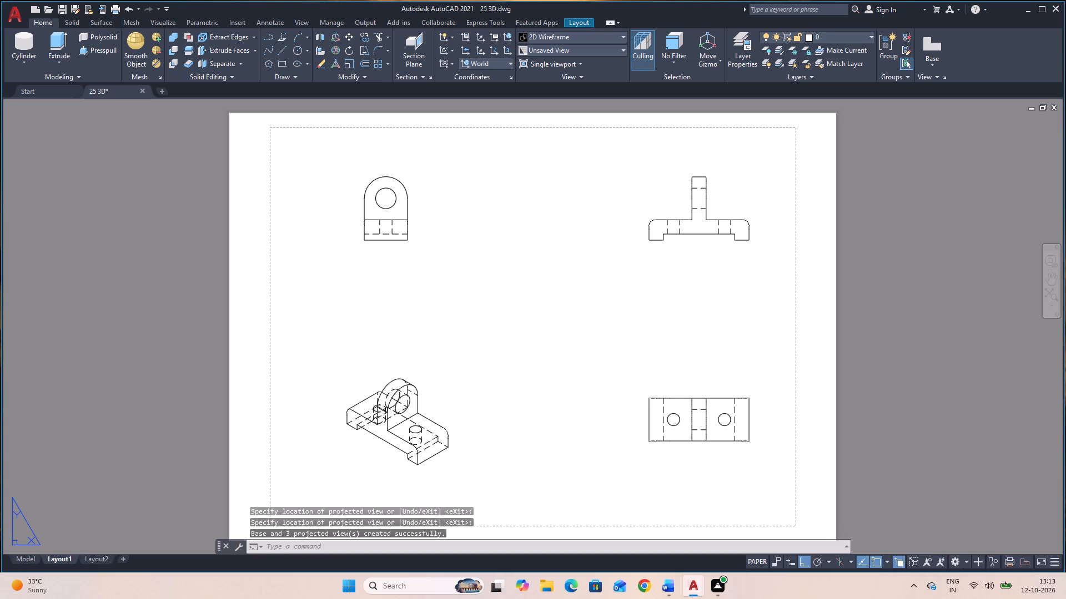
# Change the isometric view's display style to shaded with visible lines only.
pyautogui.click(396, 421)
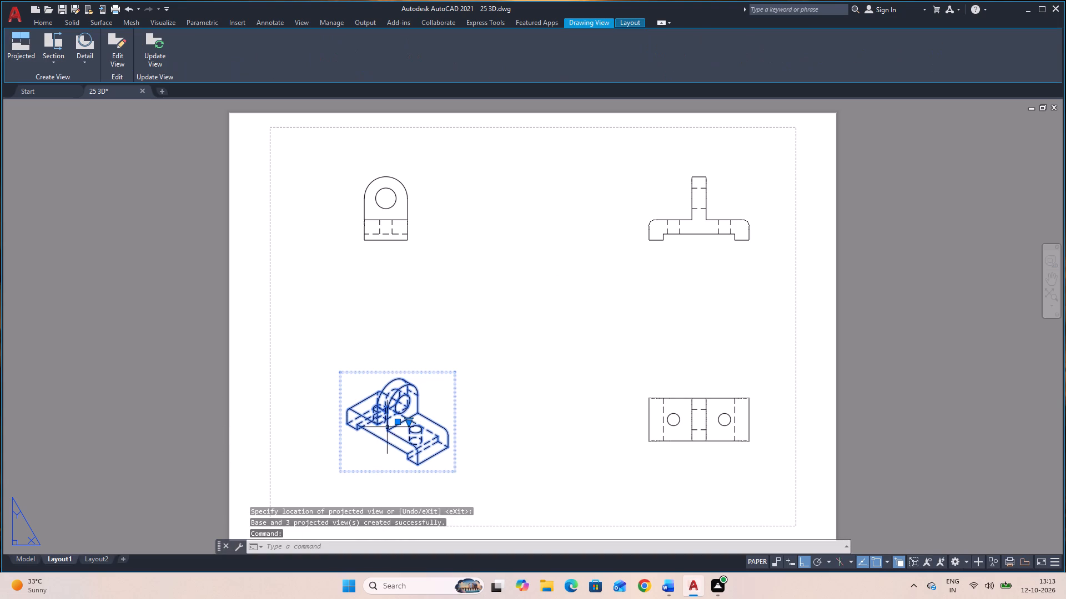
pyautogui.doubleClick(380, 435)
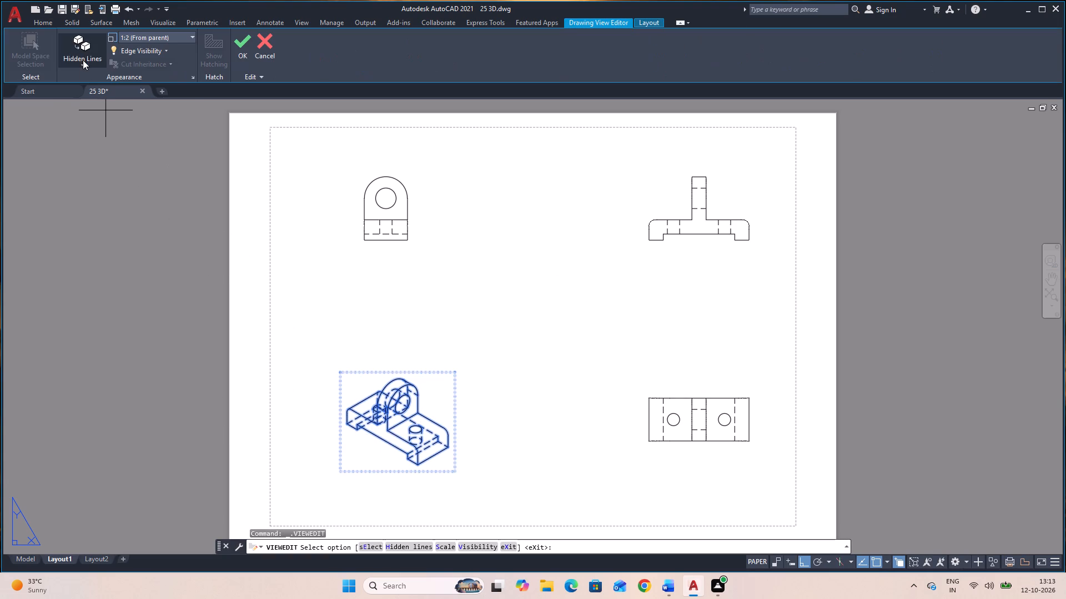
pyautogui.click(83, 61)
pyautogui.click(102, 145)
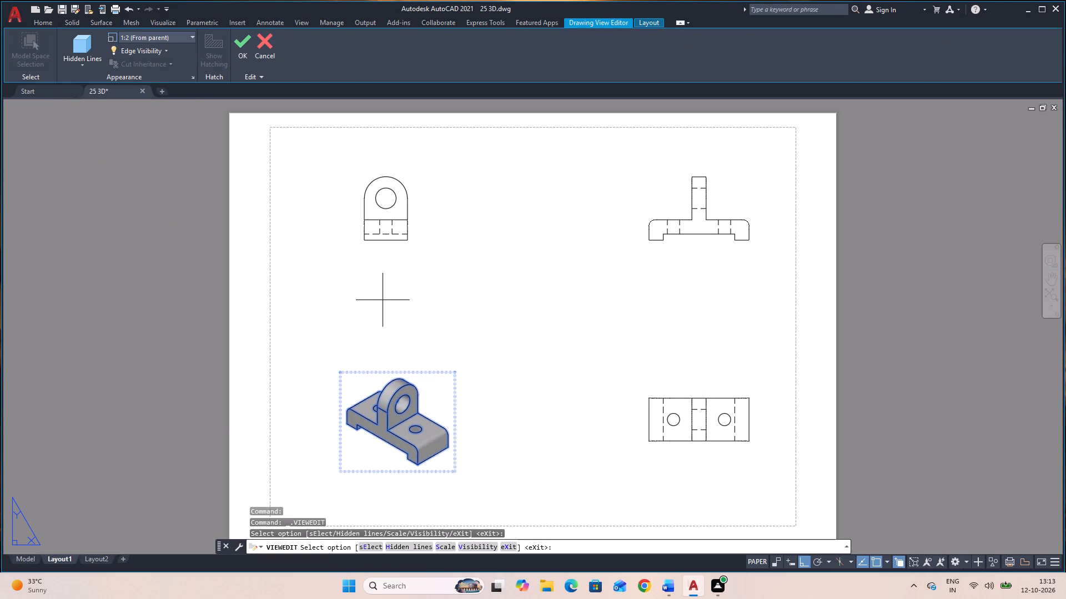
pyautogui.press('Escape')
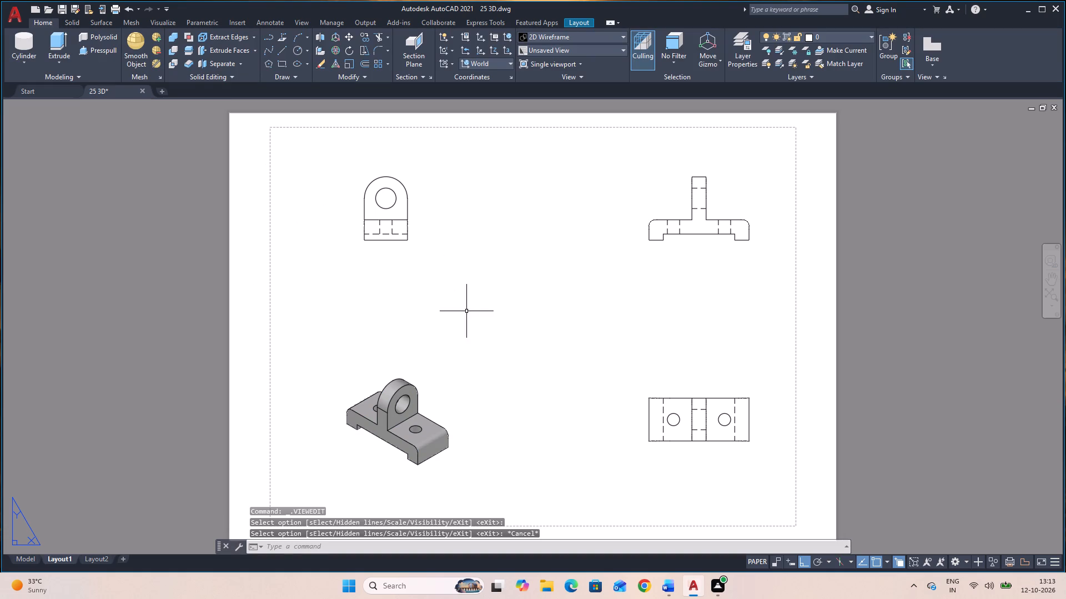
# Add an aligned dimension below the base view for the width of the right foot.
pyautogui.write('DA')
pyautogui.press('l')
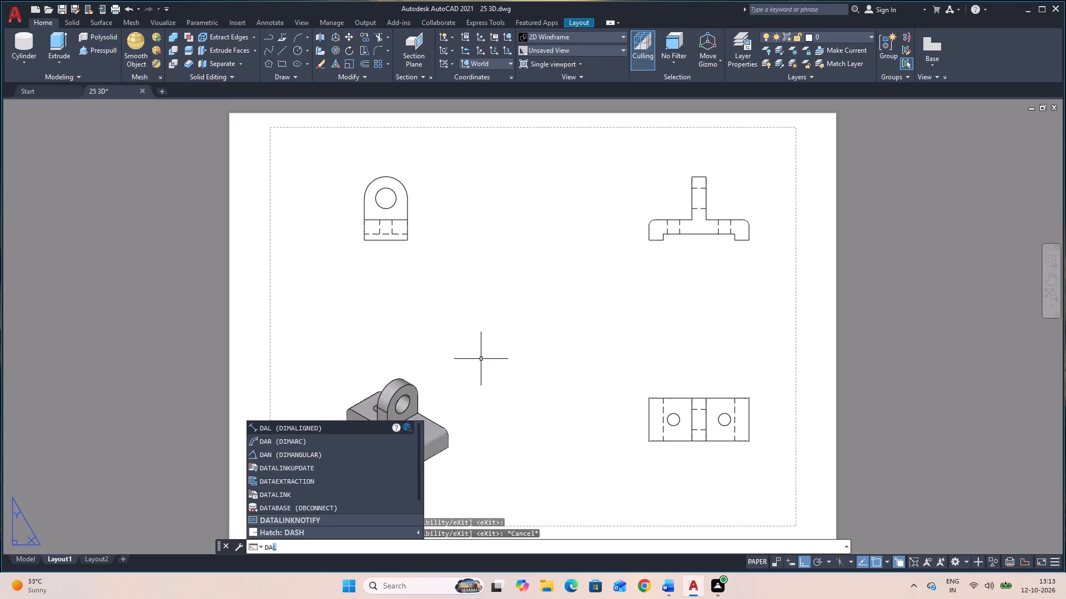
pyautogui.press('Return')
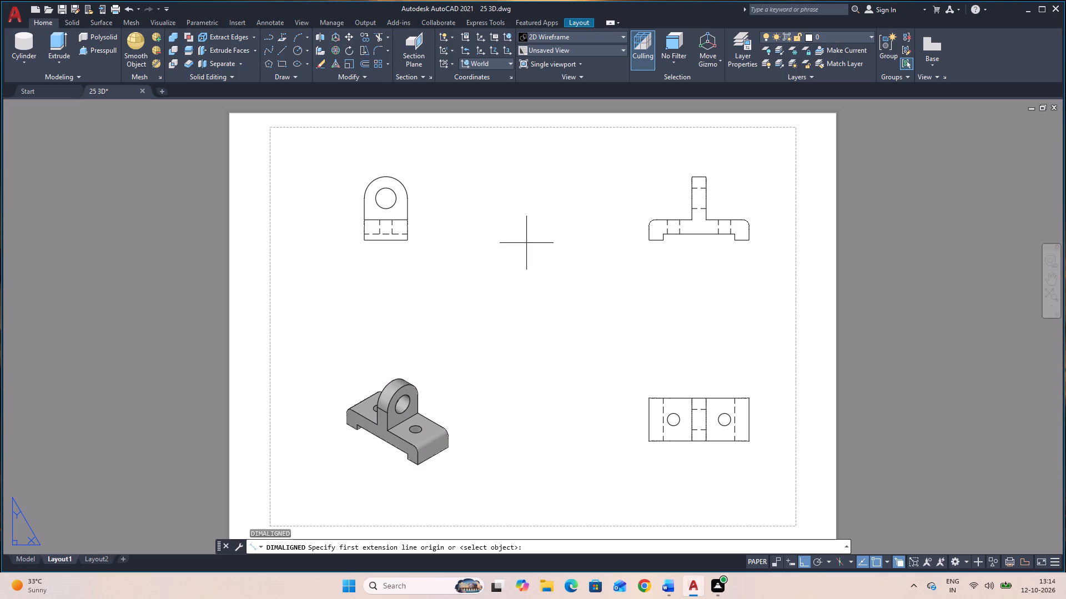
pyautogui.click(736, 241)
pyautogui.click(750, 237)
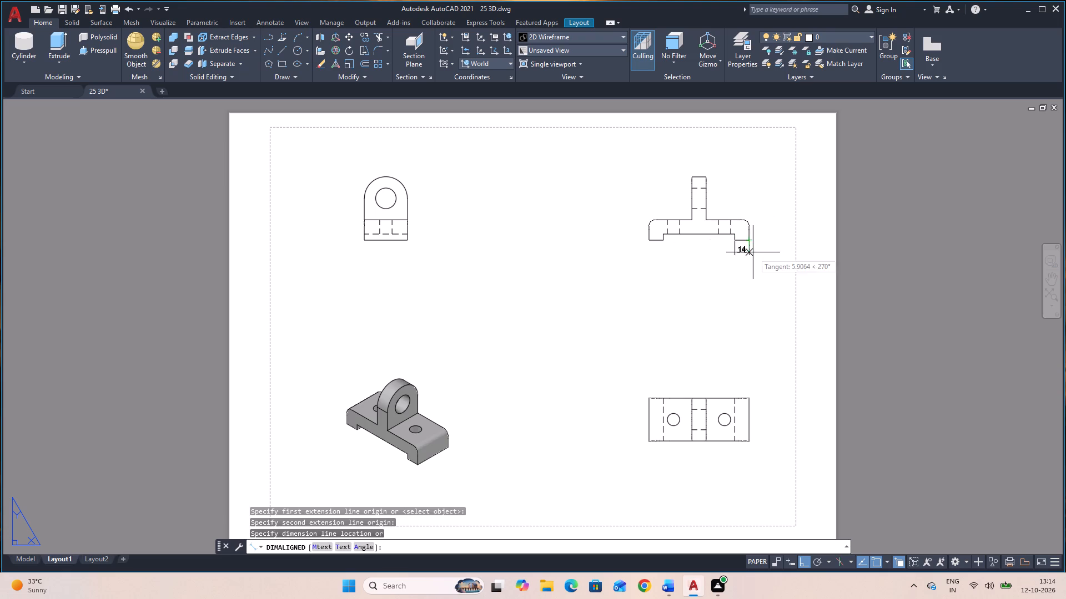
pyautogui.click(747, 250)
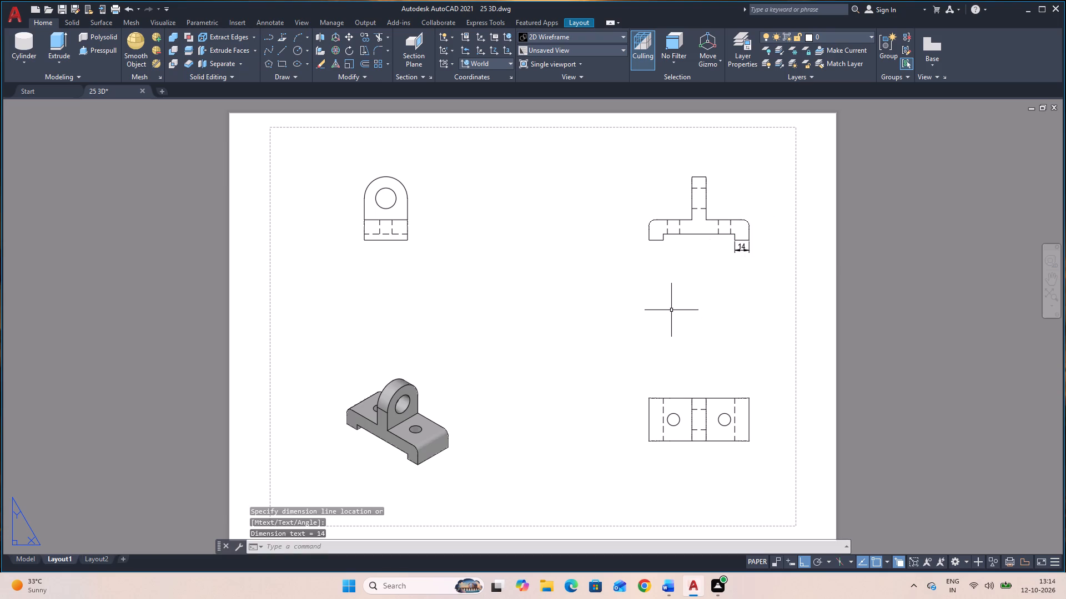
# Add aligned dimensions to the base view for the depth of the bottom notch and the overall width below it.
pyautogui.press('space')
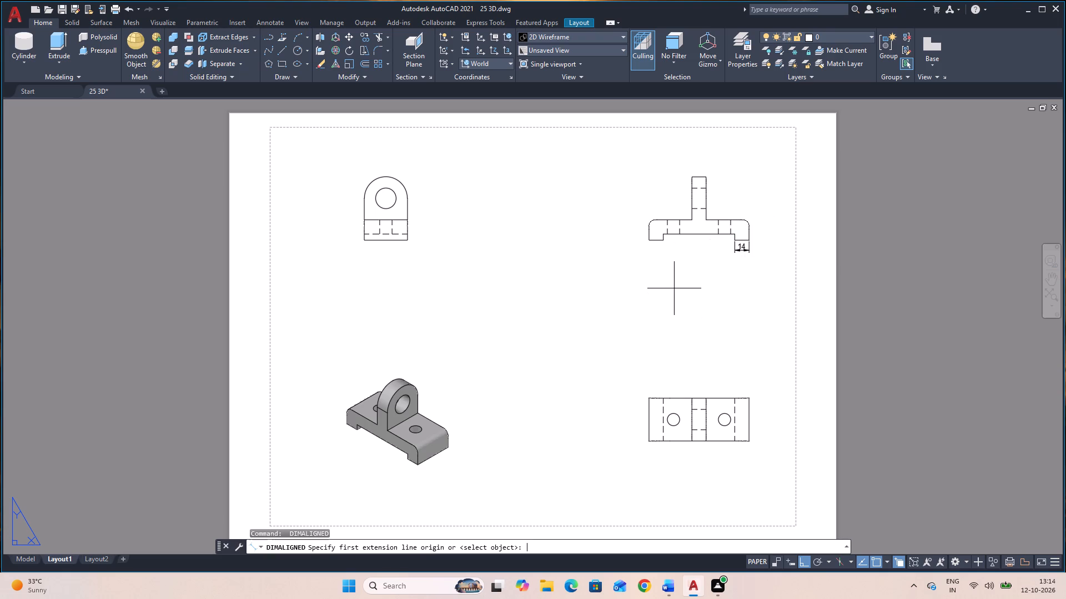
pyautogui.click(664, 232)
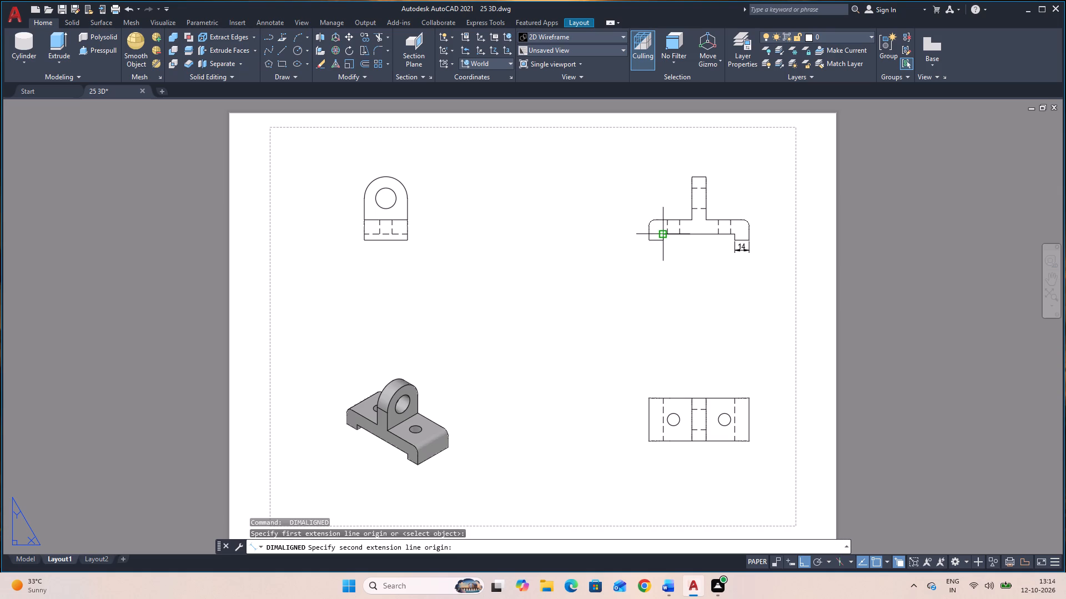
pyautogui.click(664, 239)
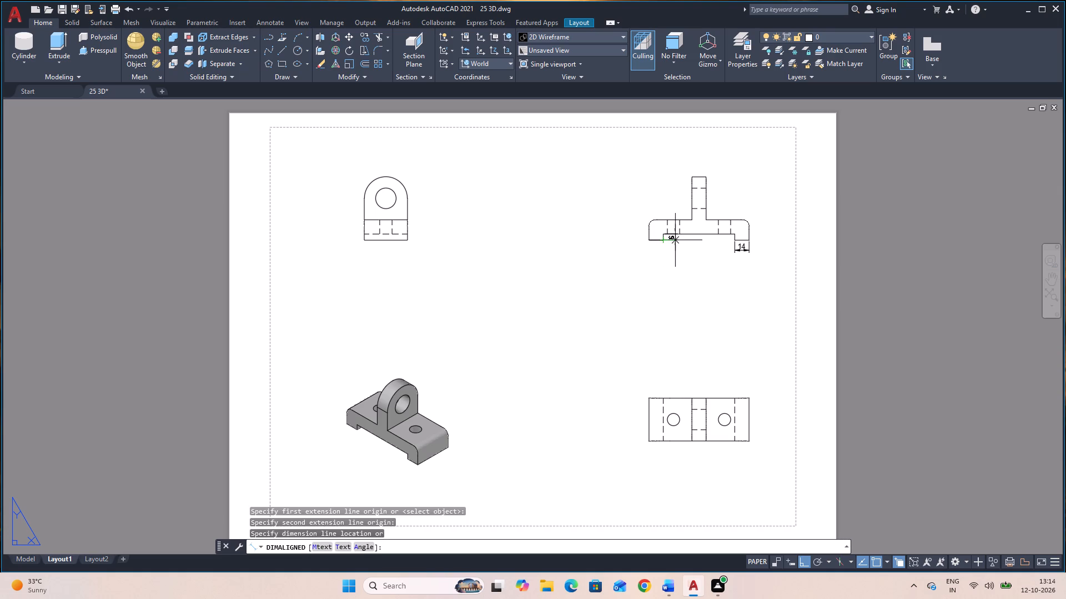
pyautogui.click(675, 240)
pyautogui.press('space')
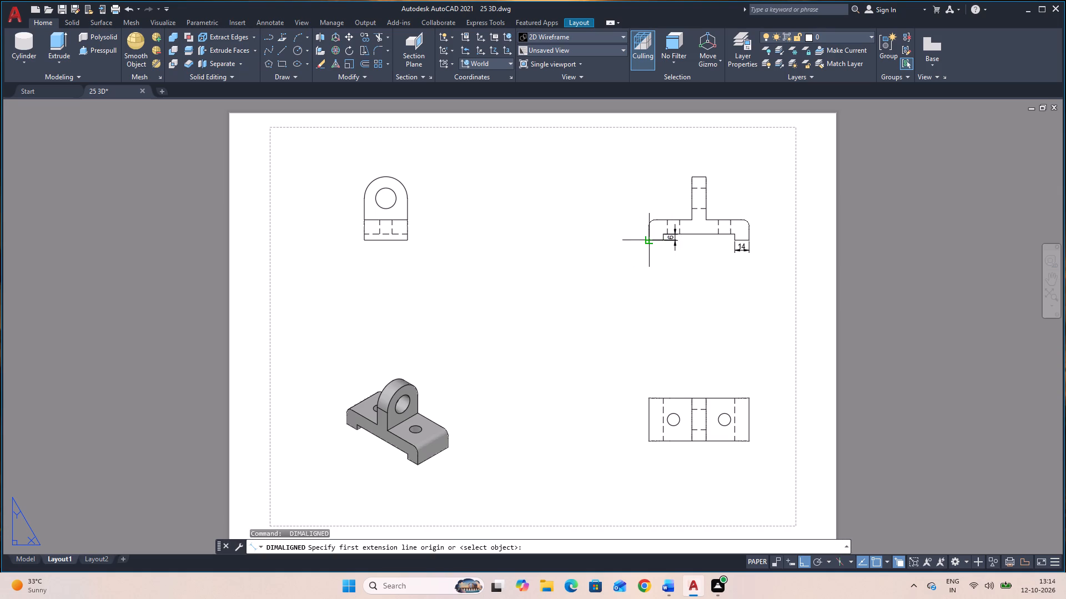
pyautogui.click(648, 240)
pyautogui.click(752, 237)
pyautogui.click(754, 261)
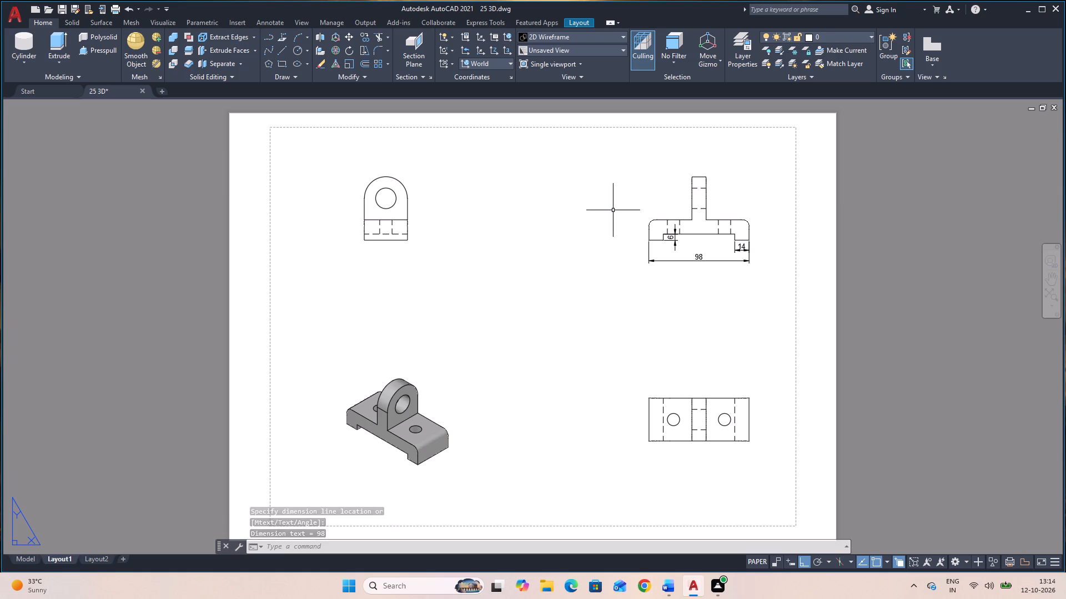
# Add an aligned dimension below the top view for the centre-to-centre spacing of the two base holes.
pyautogui.press('space')
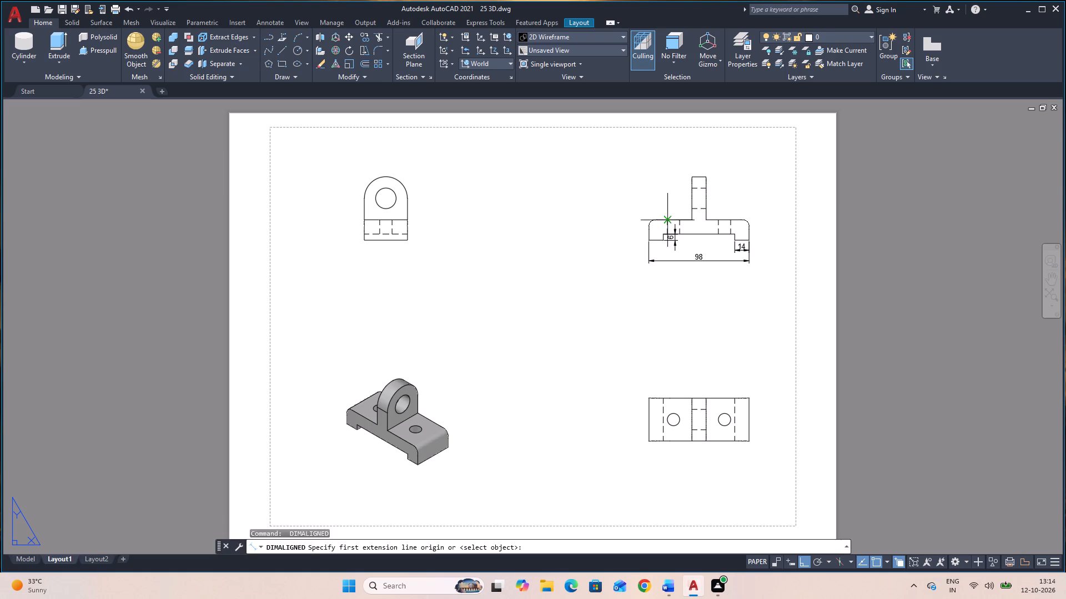
pyautogui.scroll(3, 673, 218)
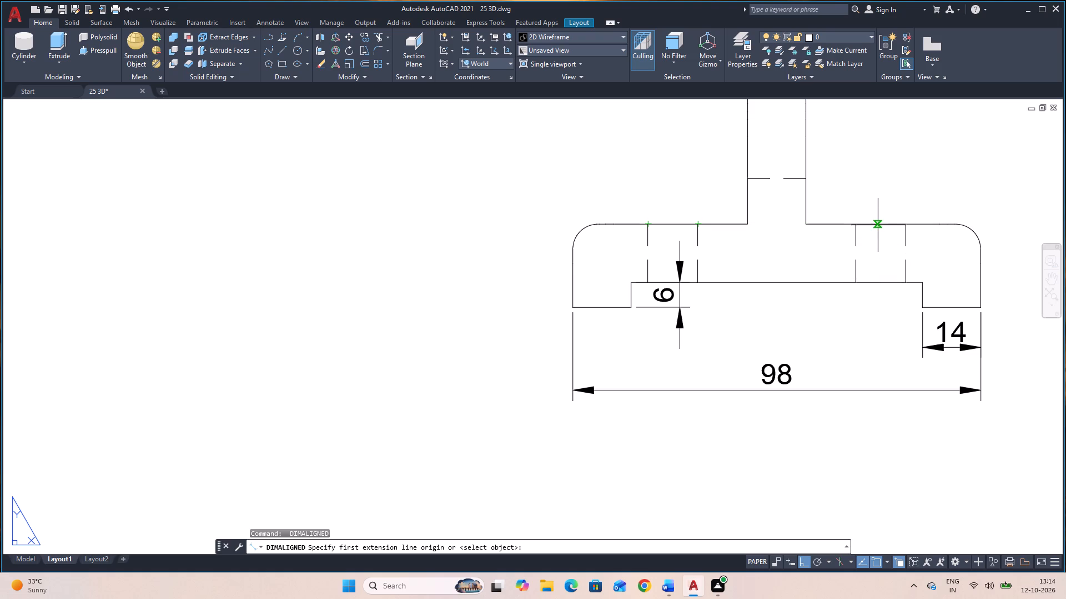
pyautogui.scroll(-2, 874, 222)
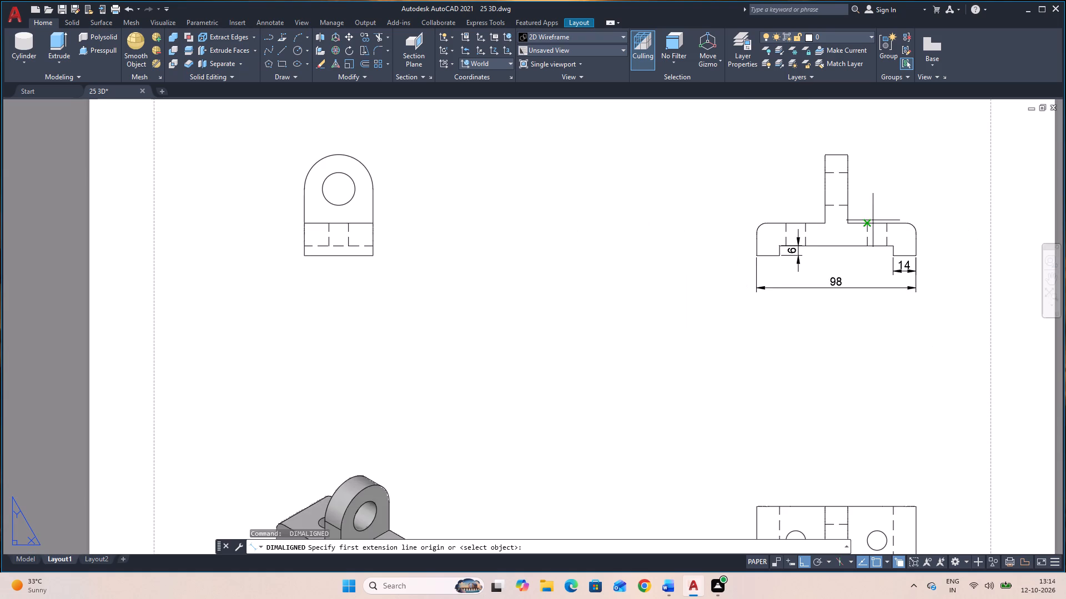
pyautogui.scroll(-1, 872, 220)
pyautogui.moveTo(750, 282); pyautogui.dragTo(617, 254, button='middle')
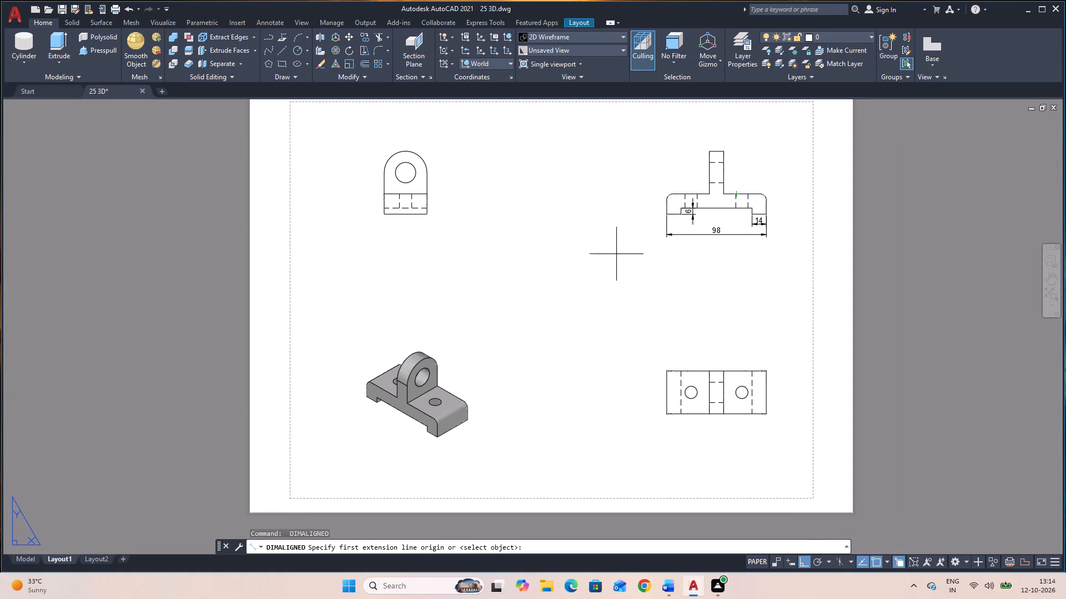
pyautogui.click(692, 393)
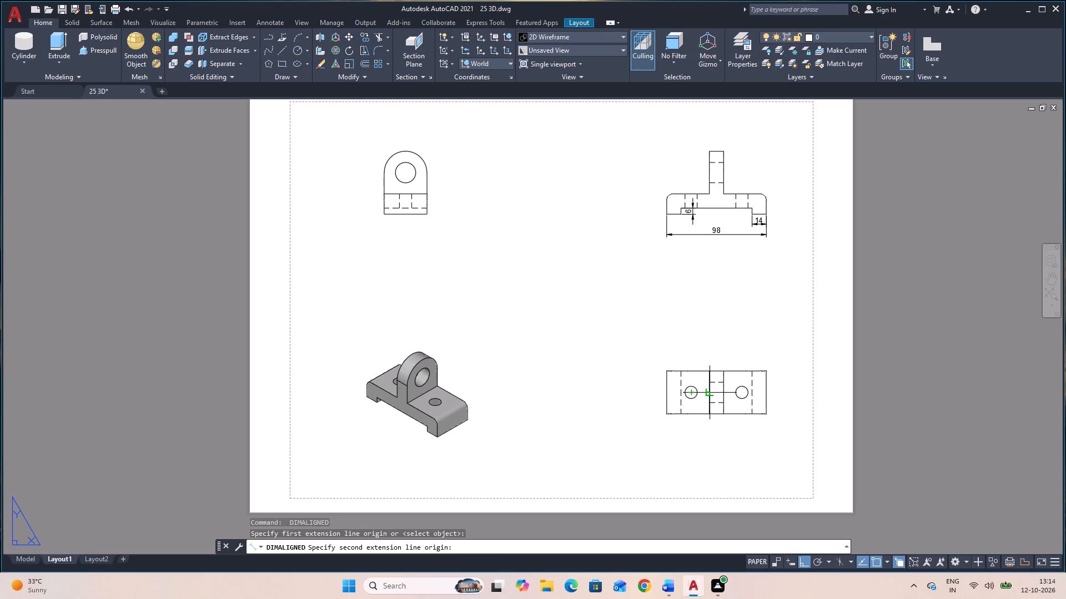
pyautogui.click(743, 396)
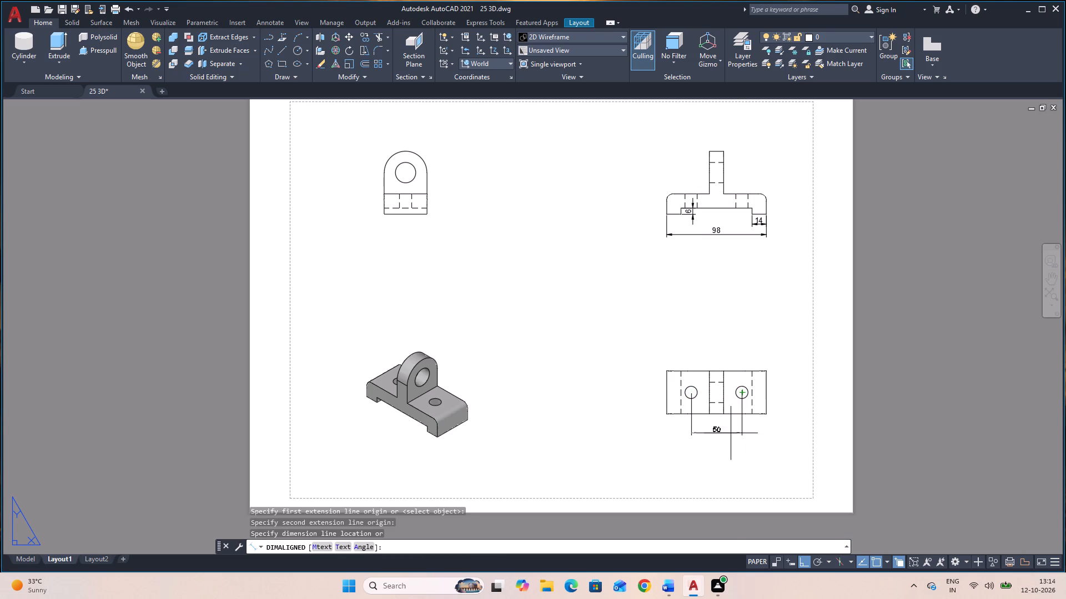
pyautogui.click(730, 424)
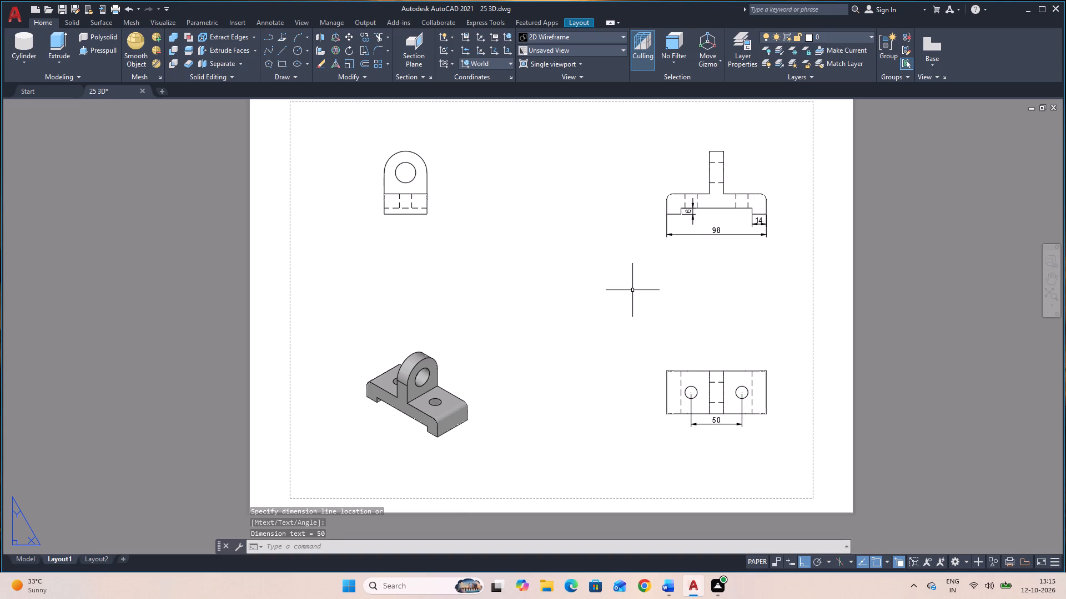
# Add an aligned dimension across the upright lug in the base view for its thickness.
pyautogui.press('space')
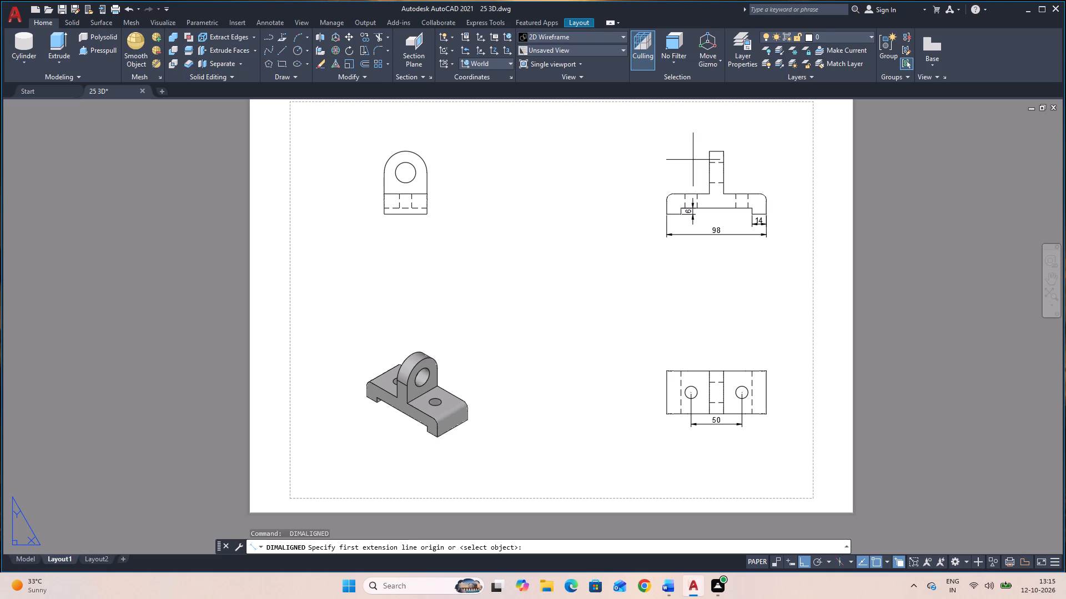
pyautogui.click(707, 196)
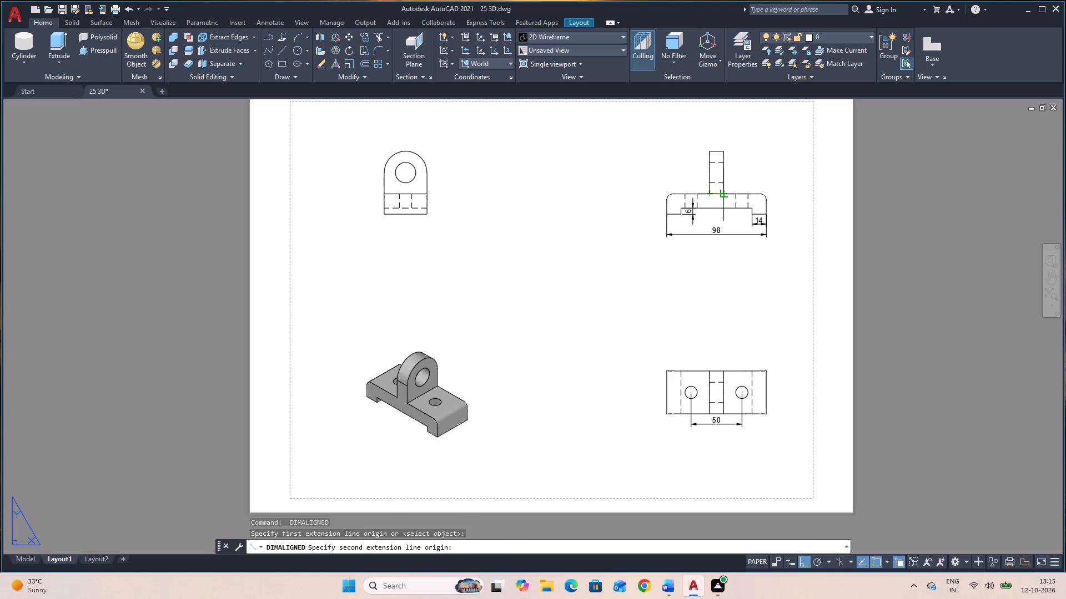
pyautogui.click(726, 194)
pyautogui.click(732, 177)
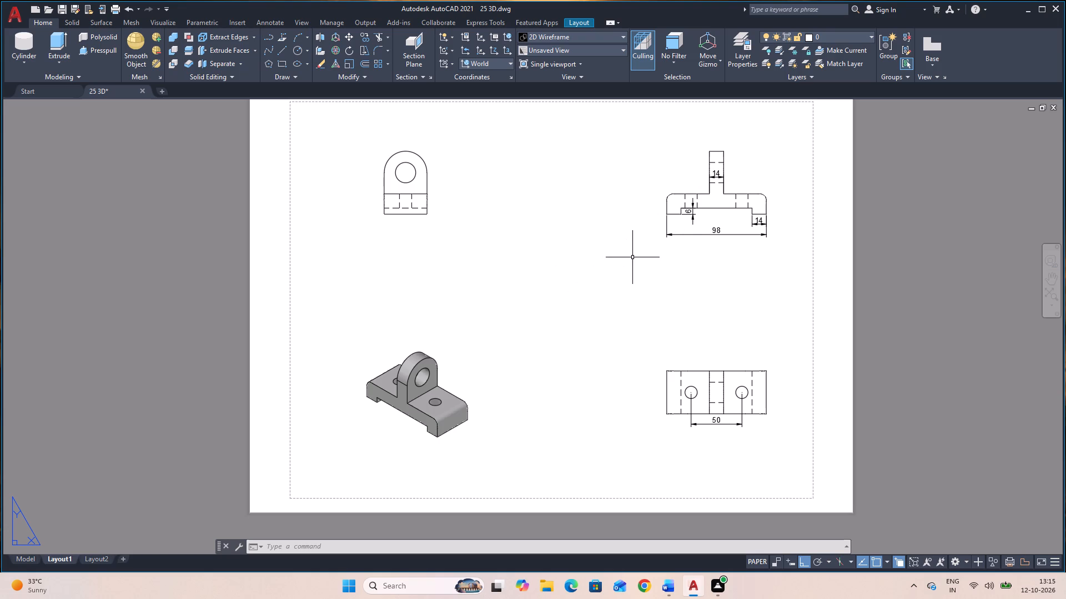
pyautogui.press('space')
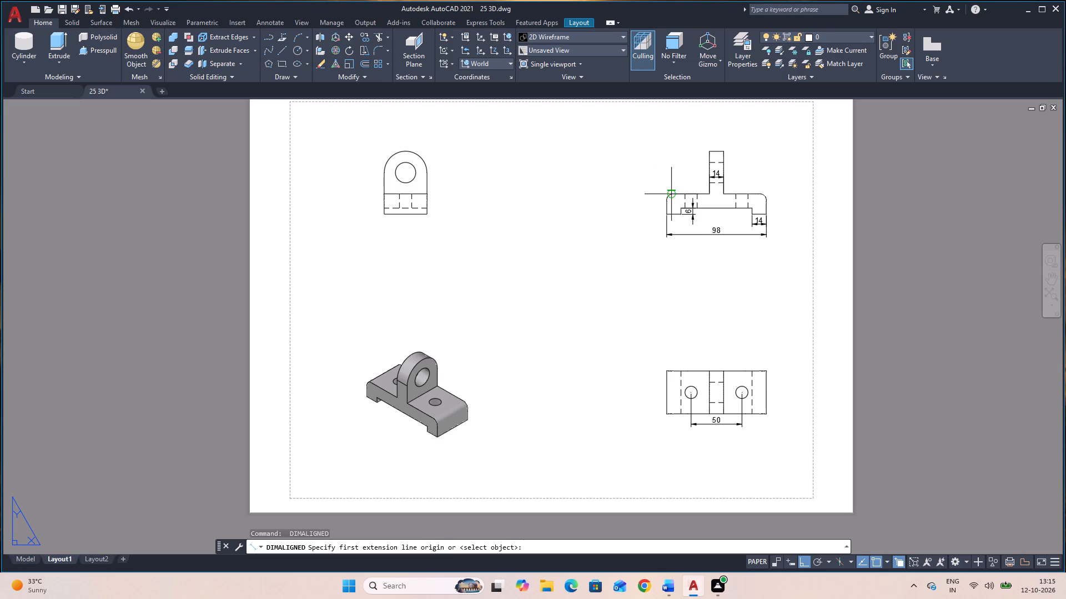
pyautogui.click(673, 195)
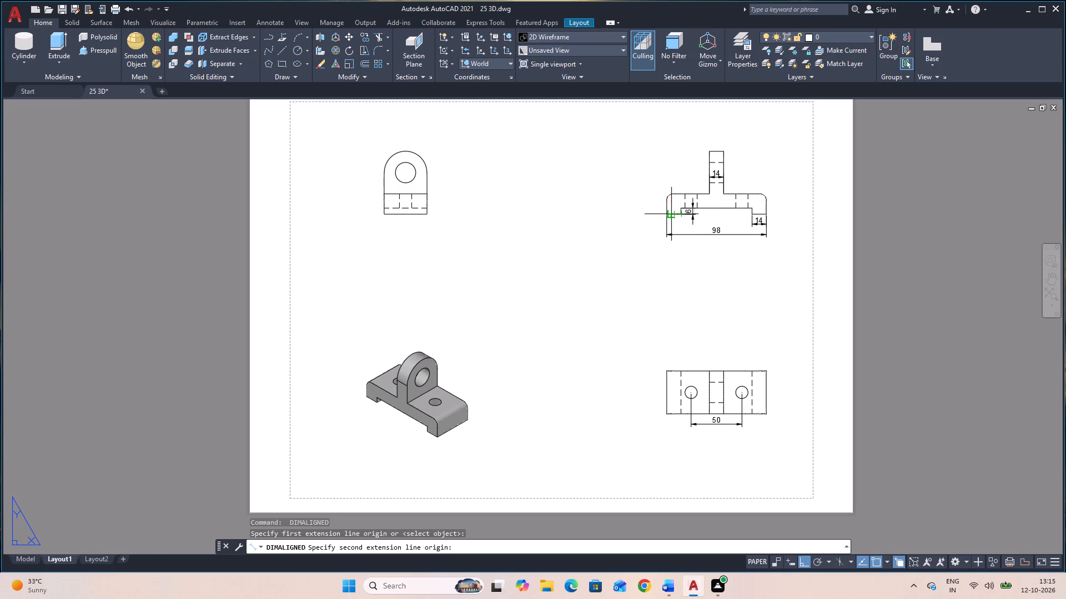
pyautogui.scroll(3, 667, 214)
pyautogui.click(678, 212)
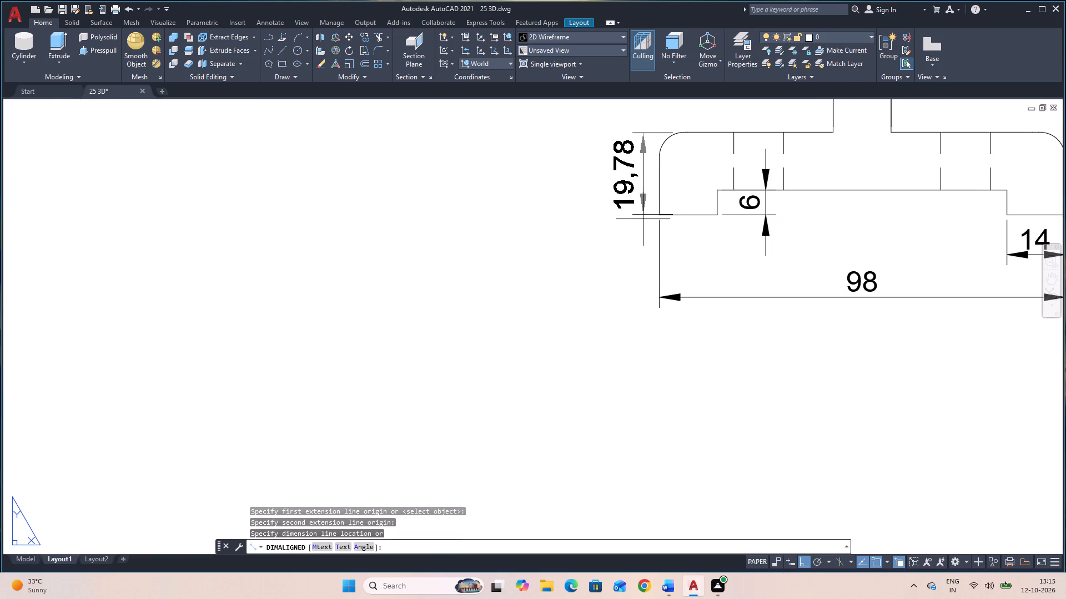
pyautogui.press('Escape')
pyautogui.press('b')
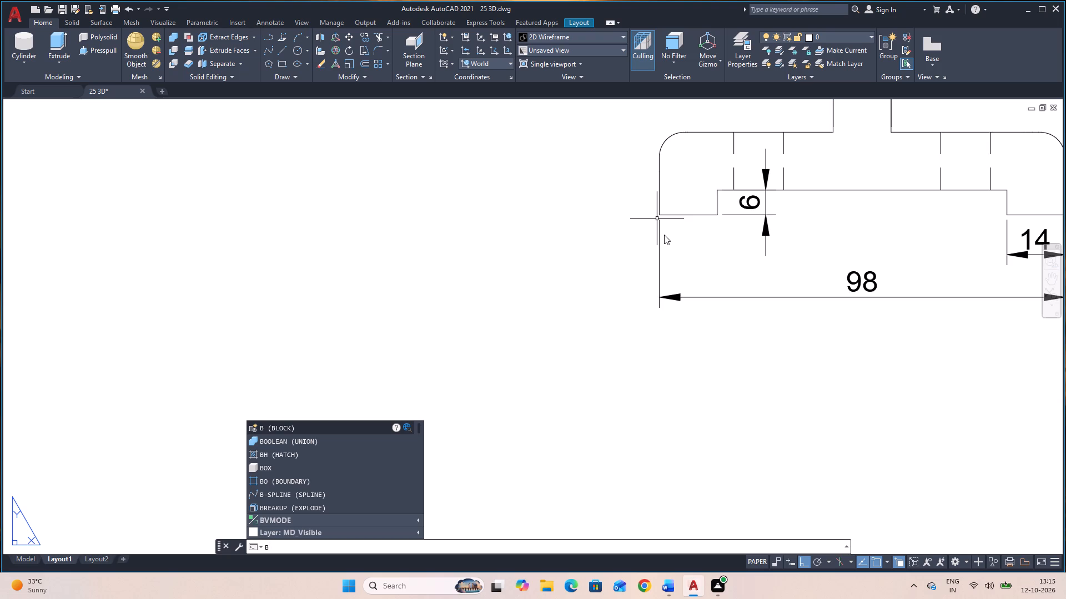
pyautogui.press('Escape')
# Add an aligned dimension beside the base view's left end for the height from foot bottom to base top.
pyautogui.press('space')
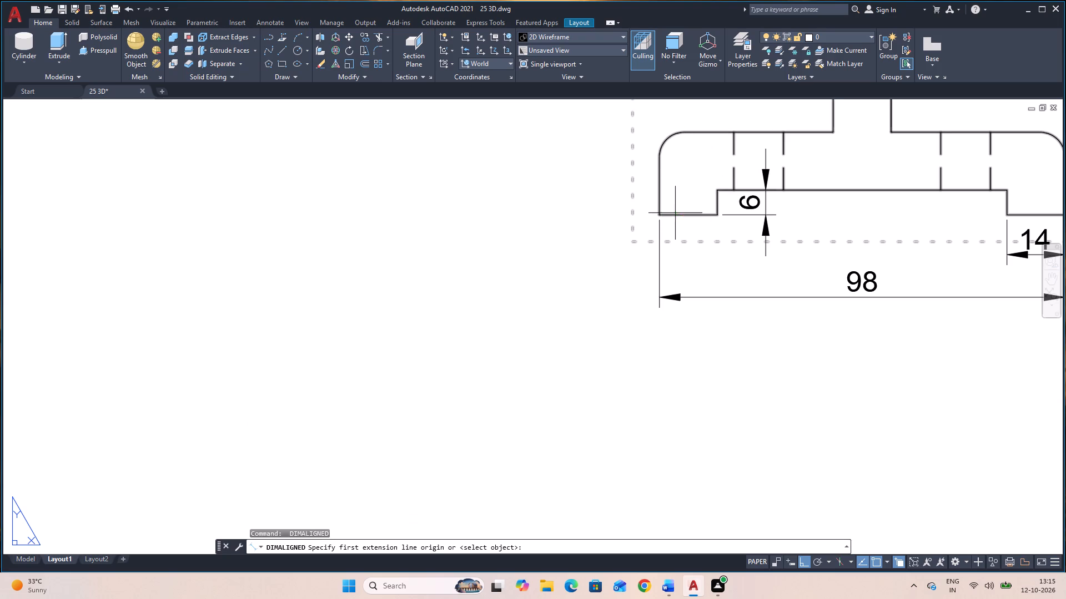
pyautogui.click(722, 211)
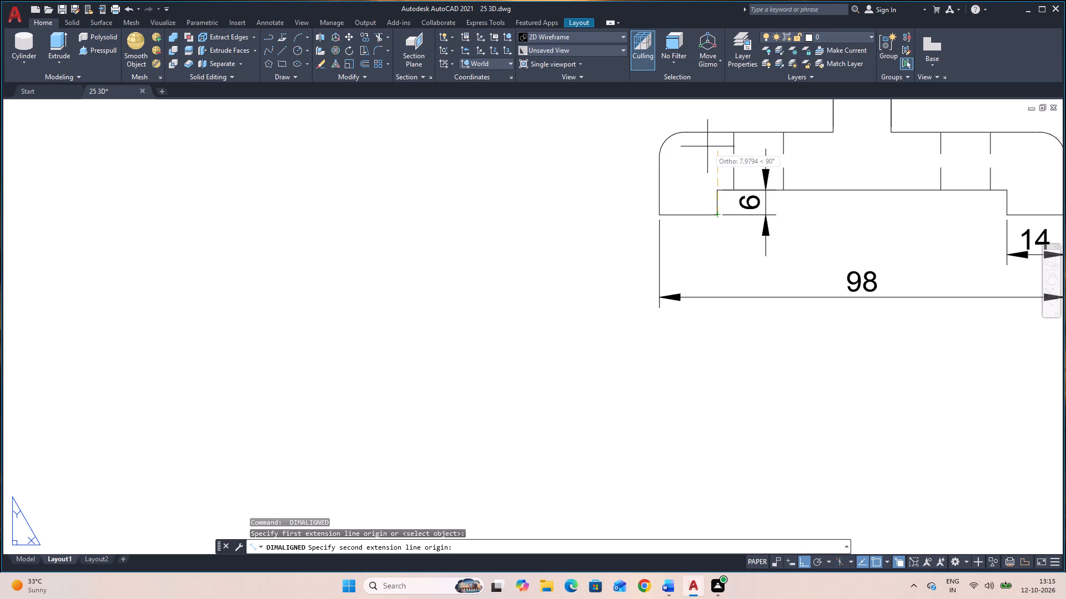
pyautogui.click(720, 130)
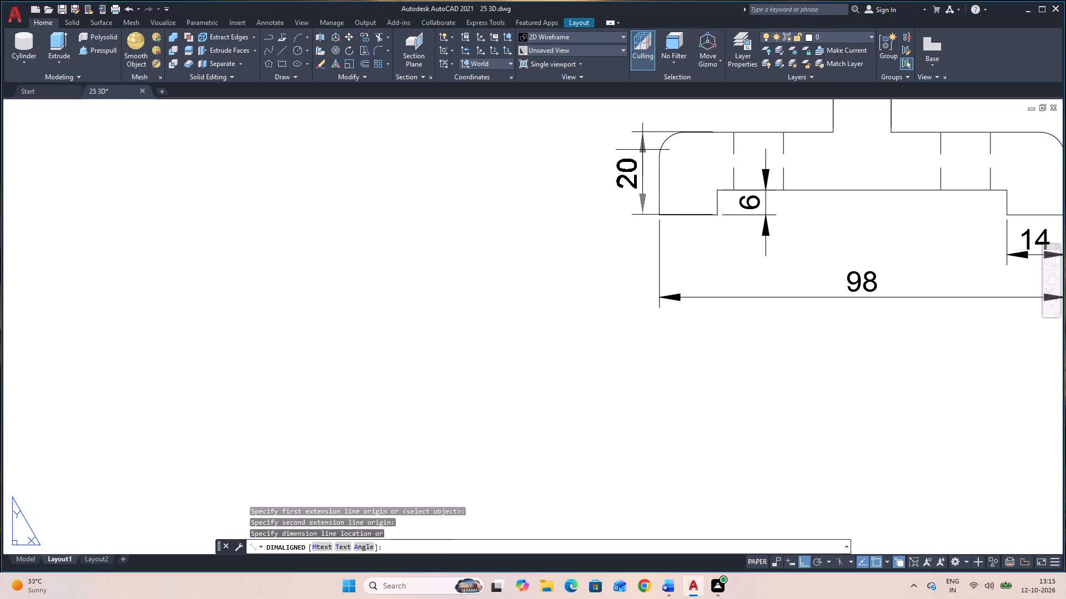
pyautogui.click(640, 150)
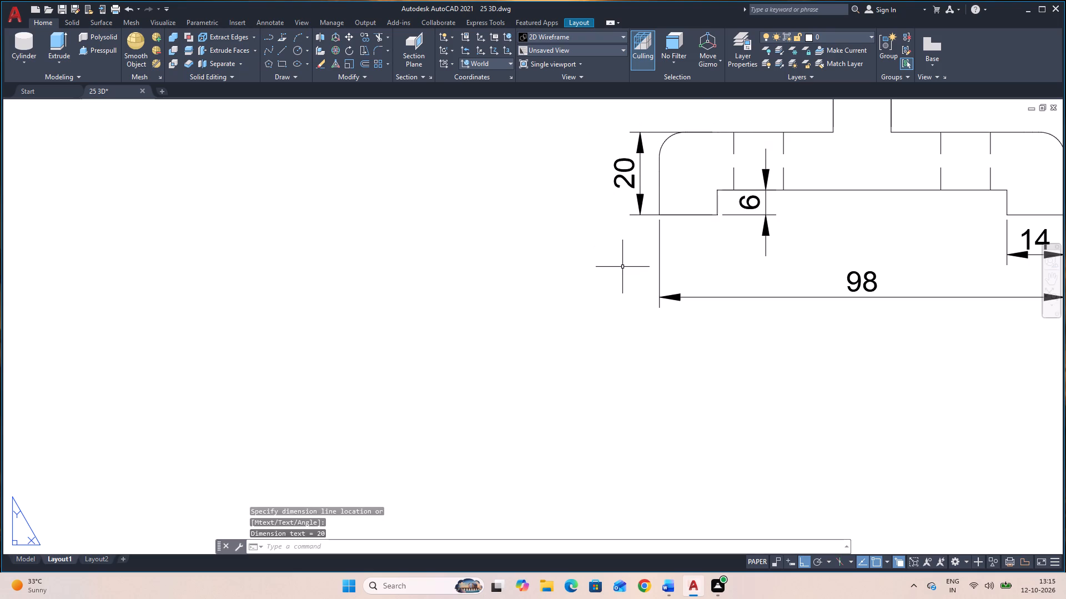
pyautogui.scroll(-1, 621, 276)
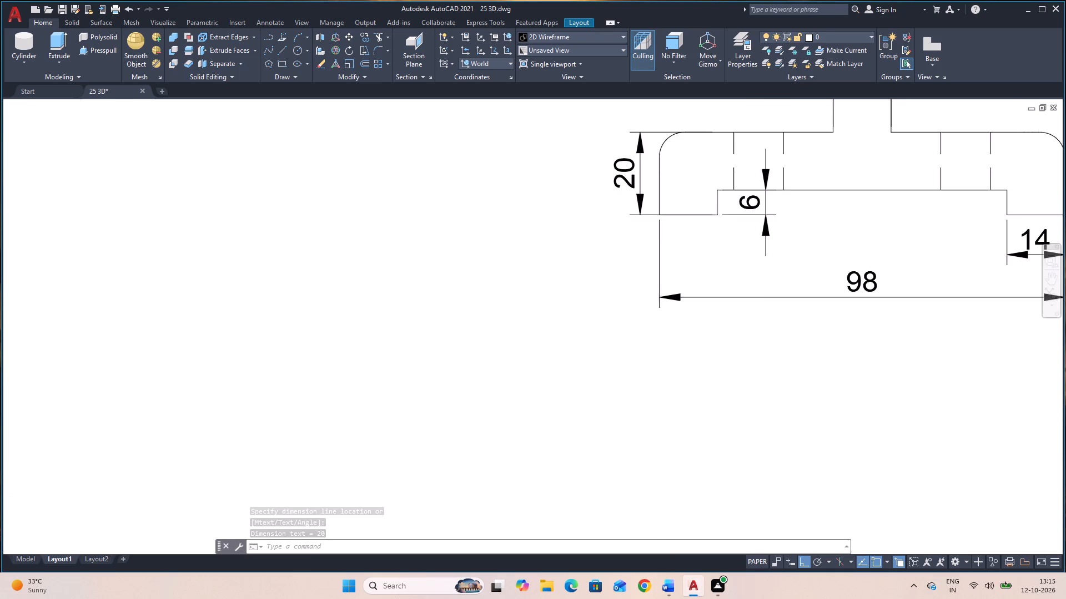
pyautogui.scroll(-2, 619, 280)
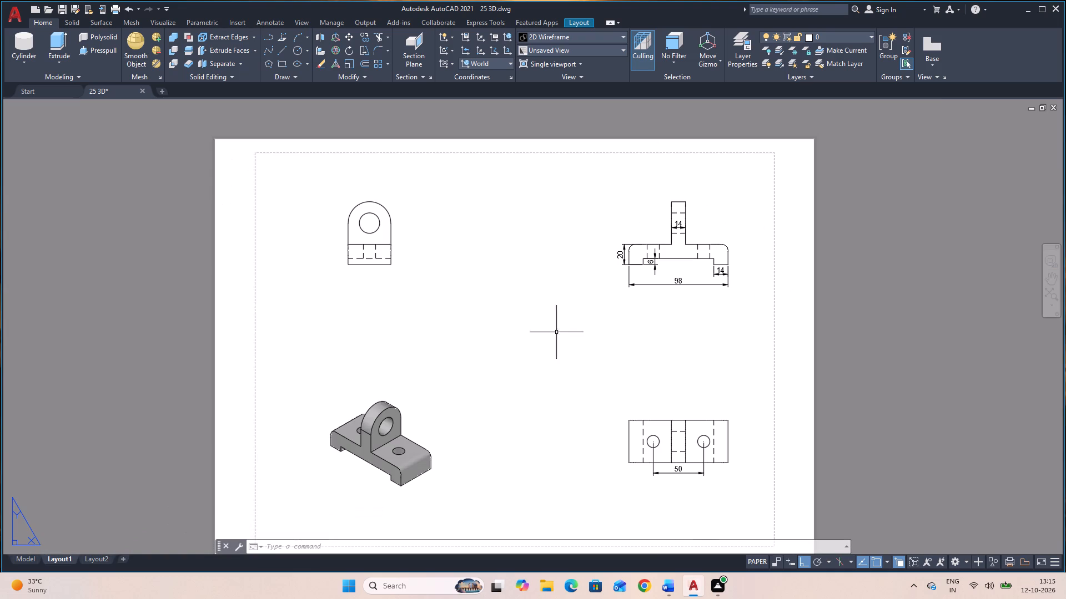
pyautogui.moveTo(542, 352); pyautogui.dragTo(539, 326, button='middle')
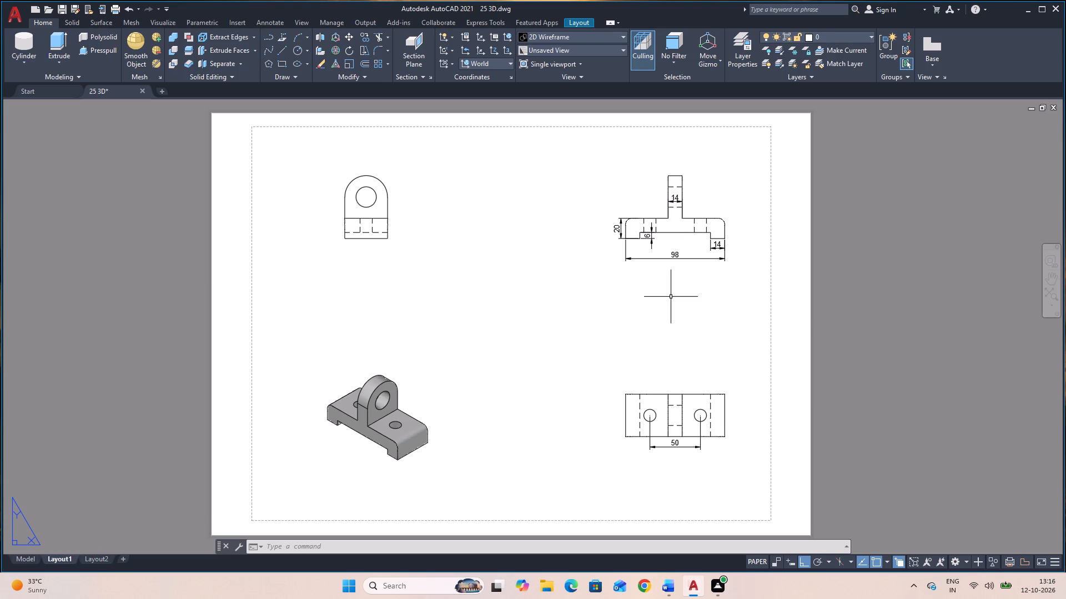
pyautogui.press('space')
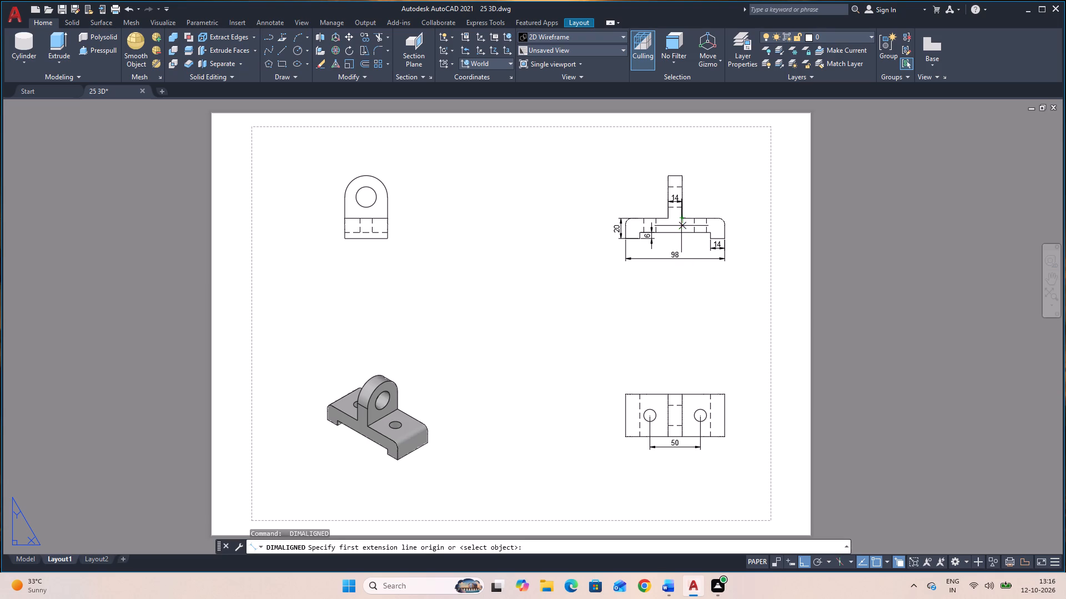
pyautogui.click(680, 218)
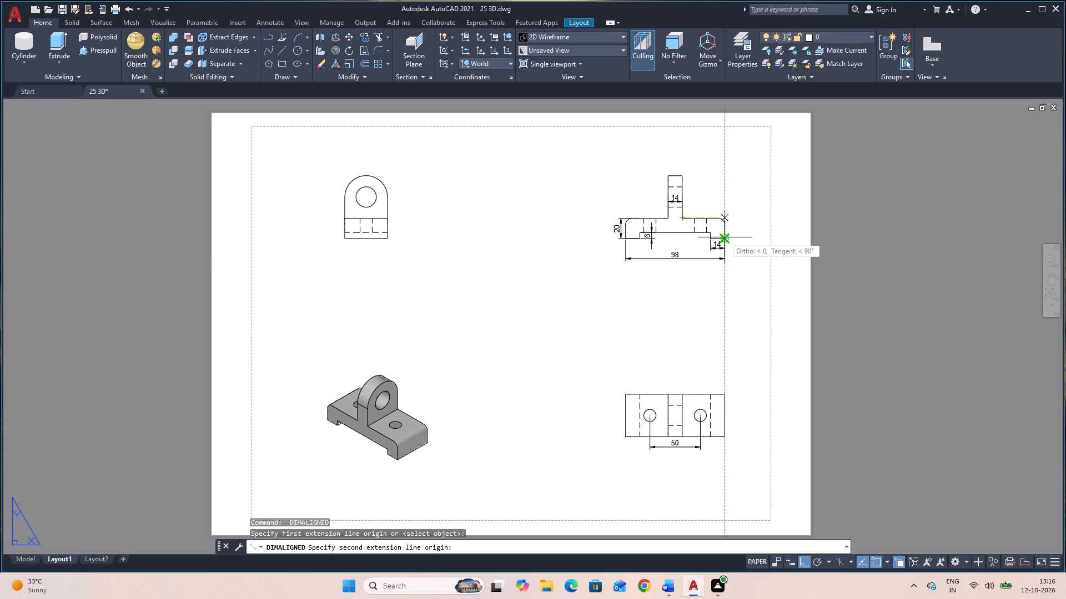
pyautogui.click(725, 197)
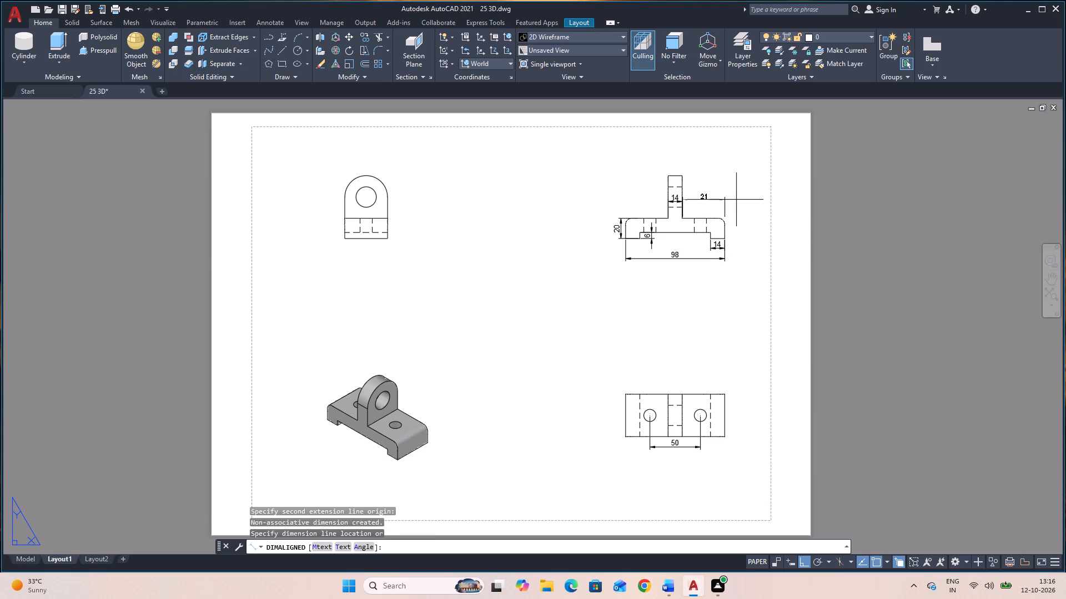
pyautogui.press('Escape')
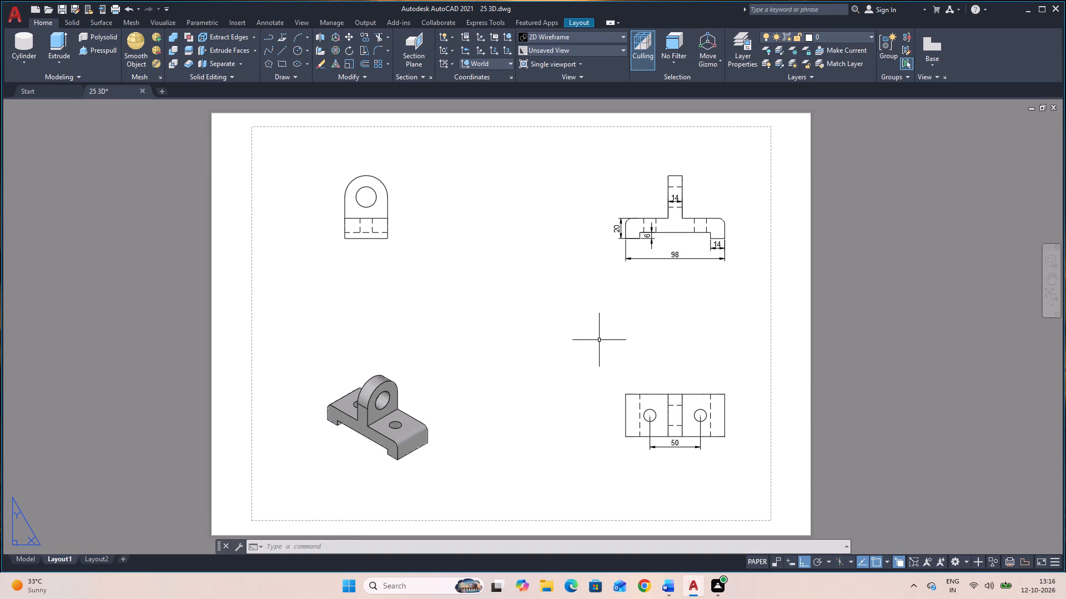
# Add an aligned dimension above the top view from the lug's right face to the right end of the base.
pyautogui.press('space')
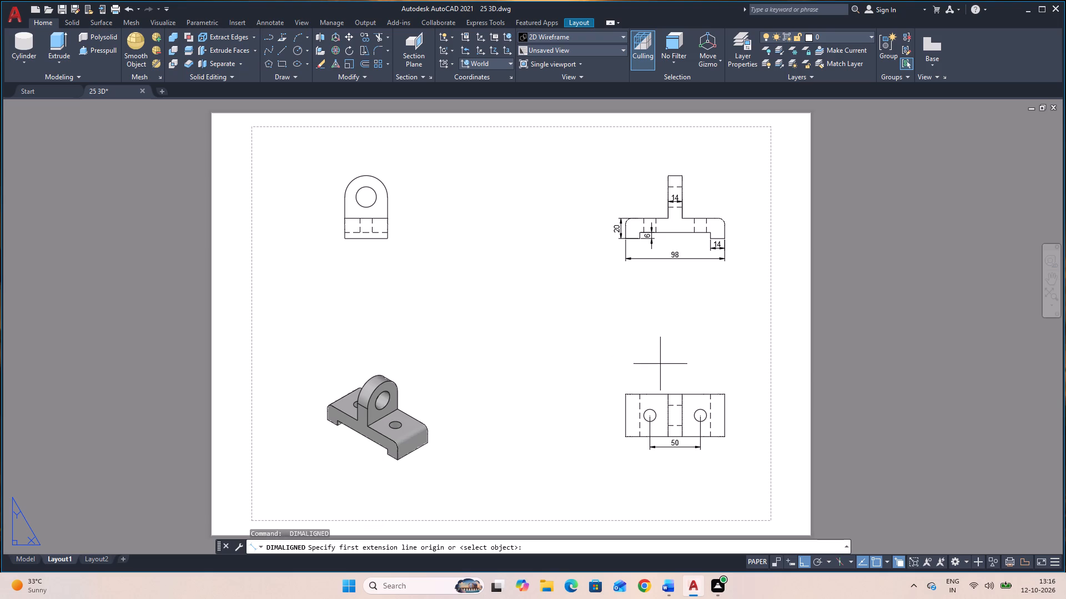
pyautogui.click(681, 395)
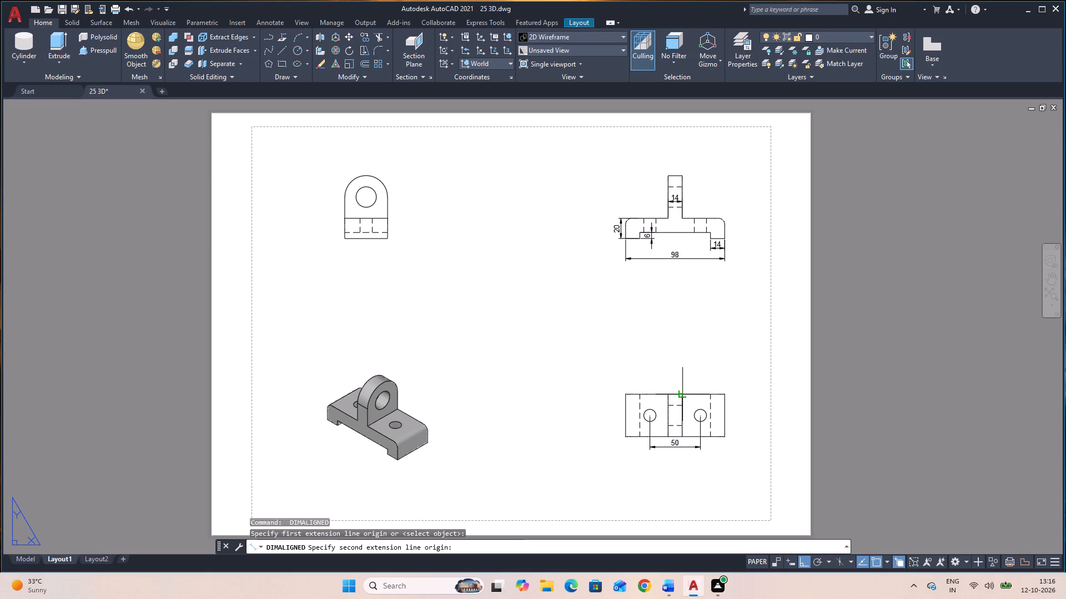
pyautogui.click(726, 394)
pyautogui.click(721, 383)
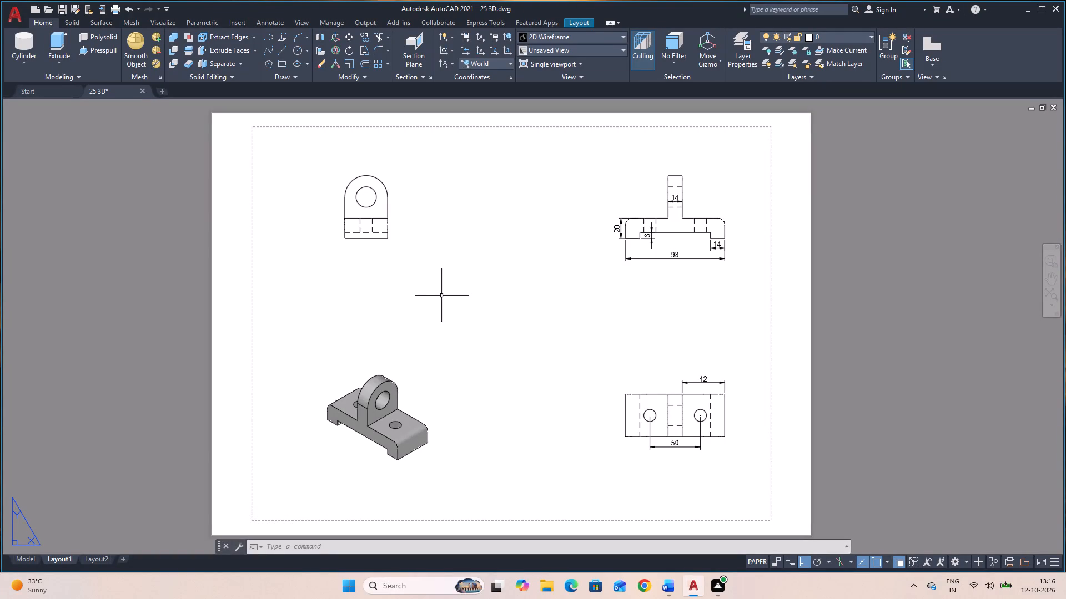
# Add a radius dimension to the lug's rounded top in the end view, placed to the right of the lug.
pyautogui.write('DRA')
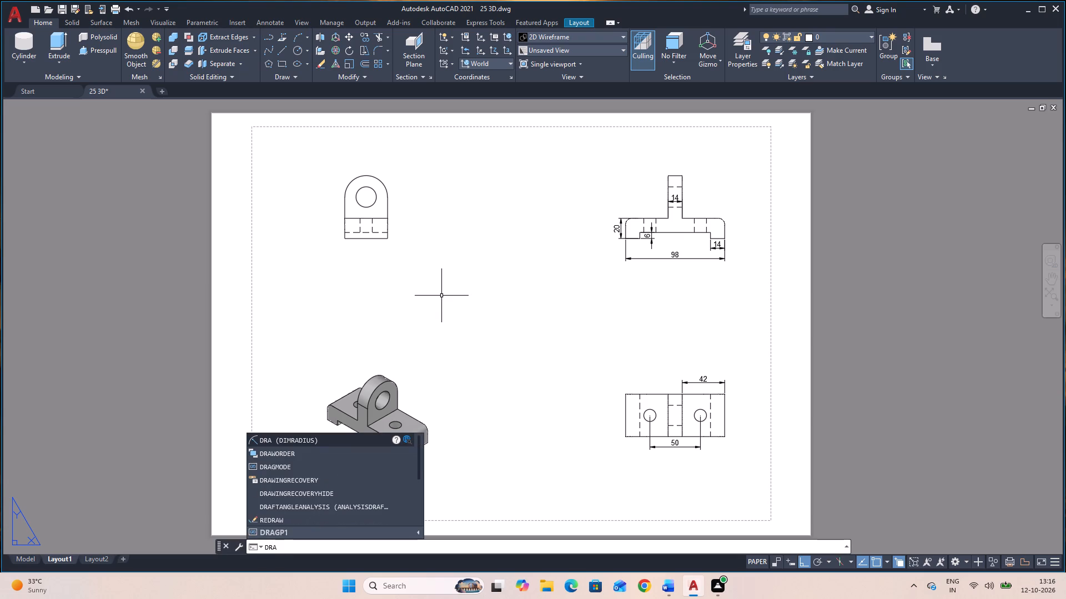
pyautogui.press('space')
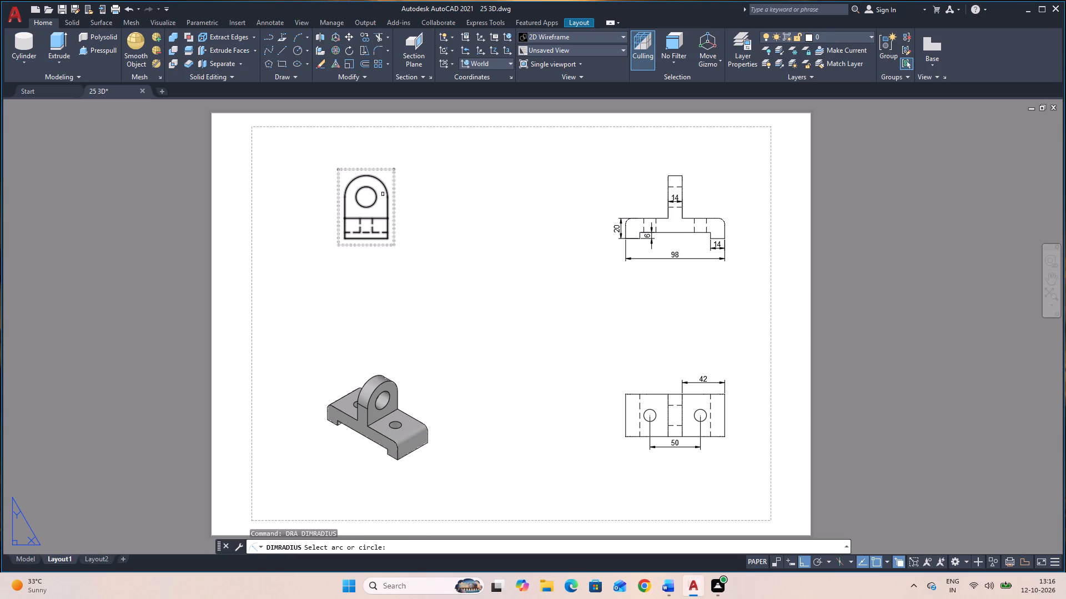
pyautogui.click(383, 185)
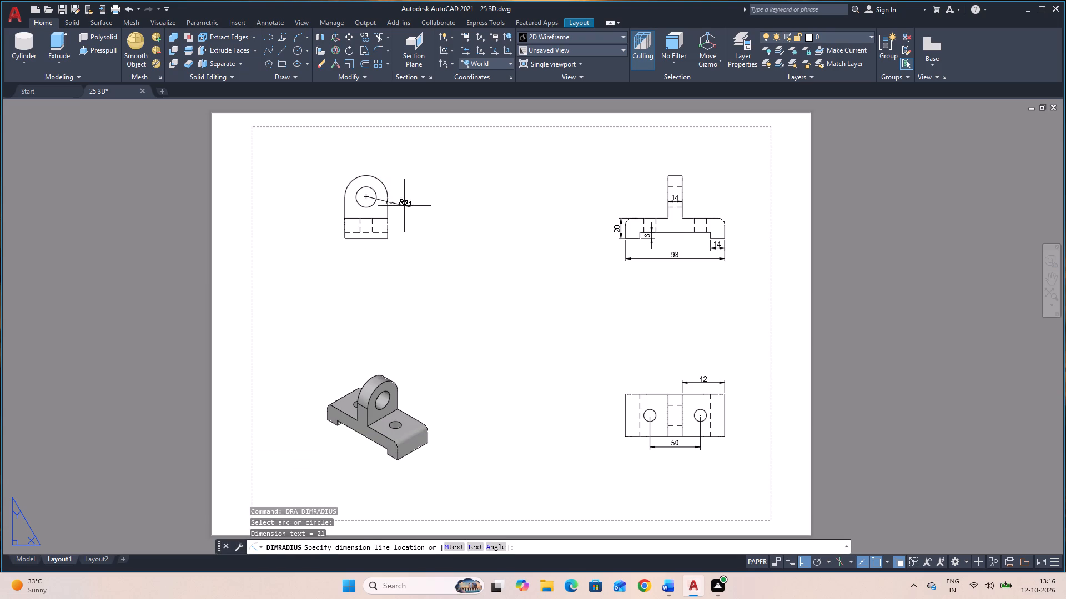
pyautogui.click(404, 194)
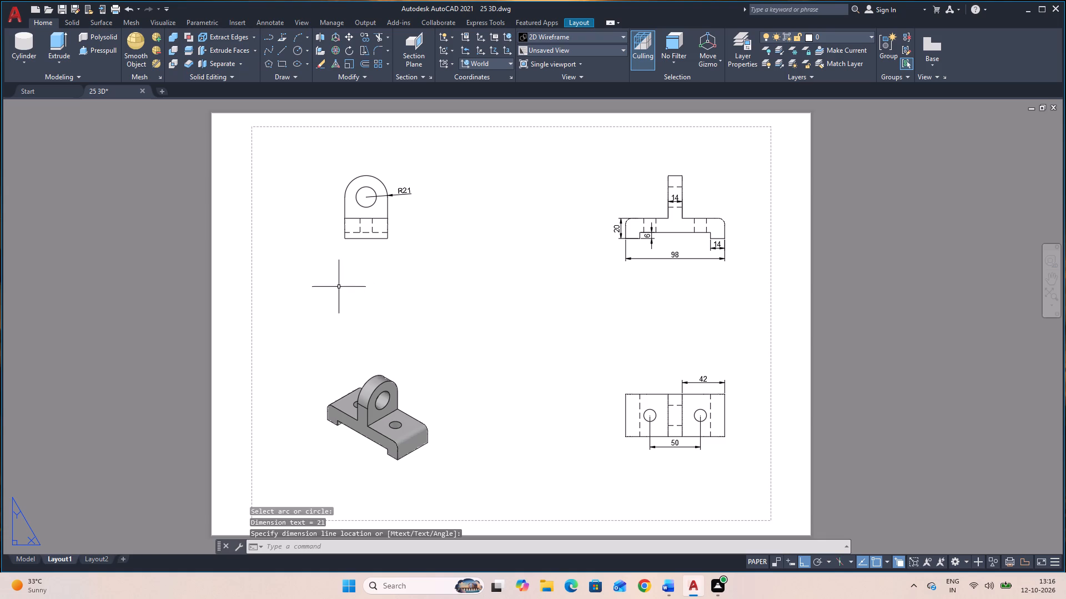
# Add a diameter dimension to the lug hole in the end view, placed to the left of the lug.
pyautogui.write('DD')
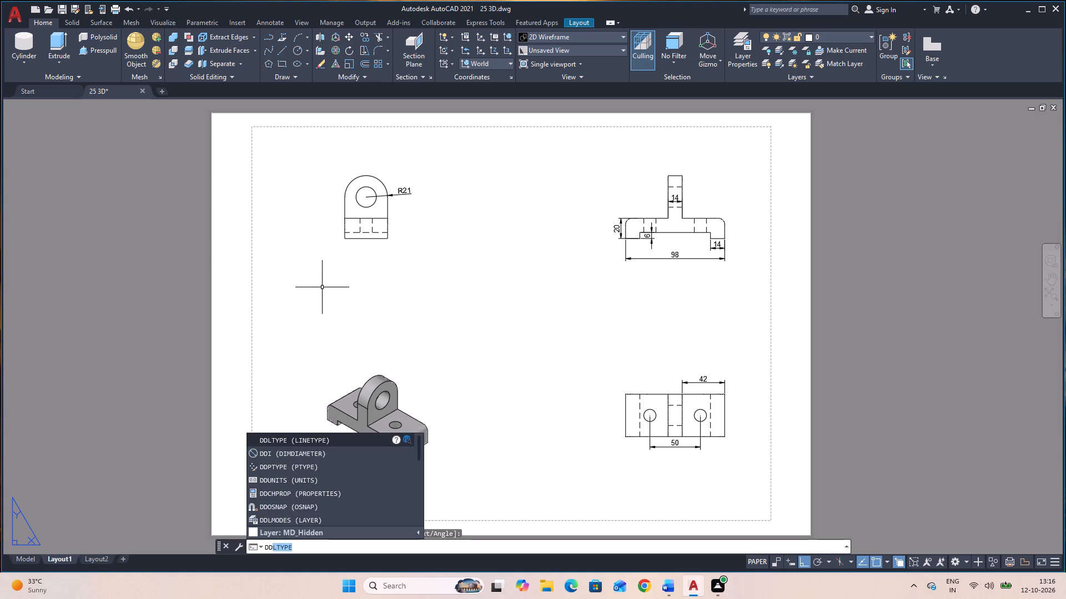
pyautogui.write('I')
pyautogui.press('space')
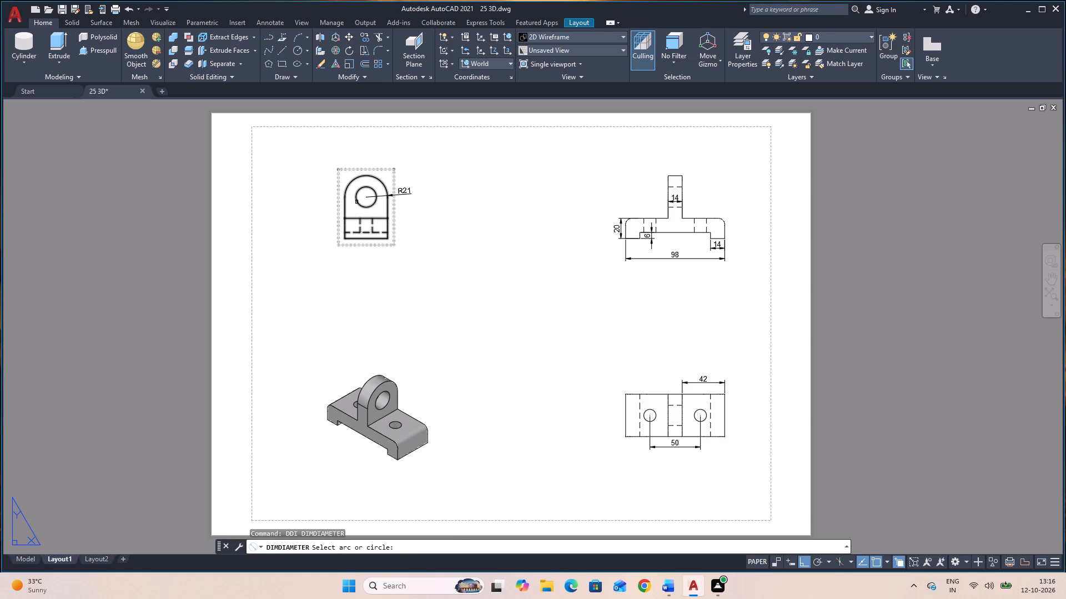
pyautogui.click(356, 202)
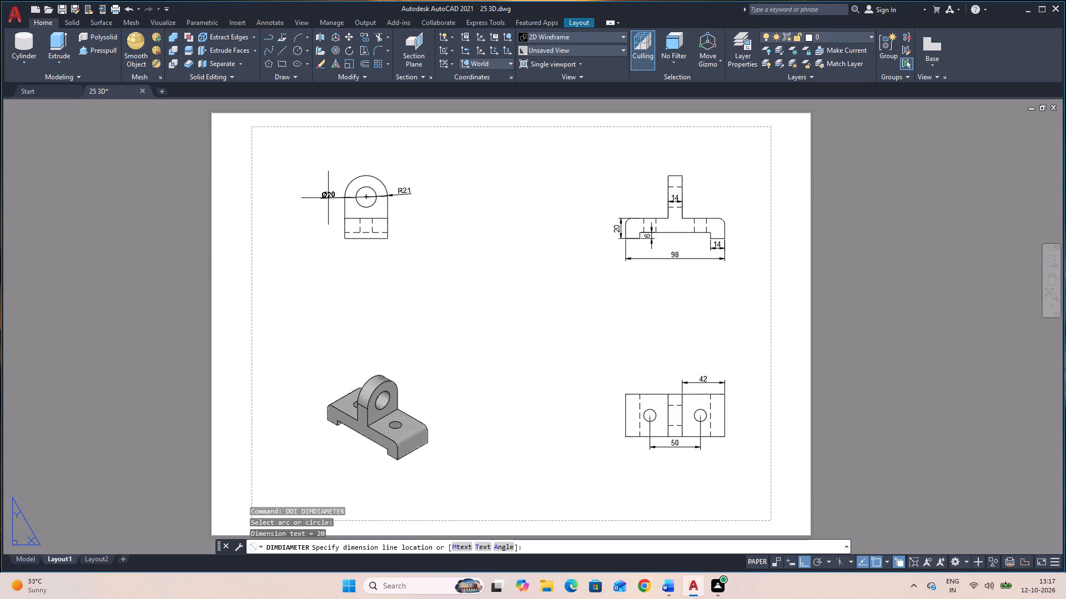
pyautogui.click(328, 198)
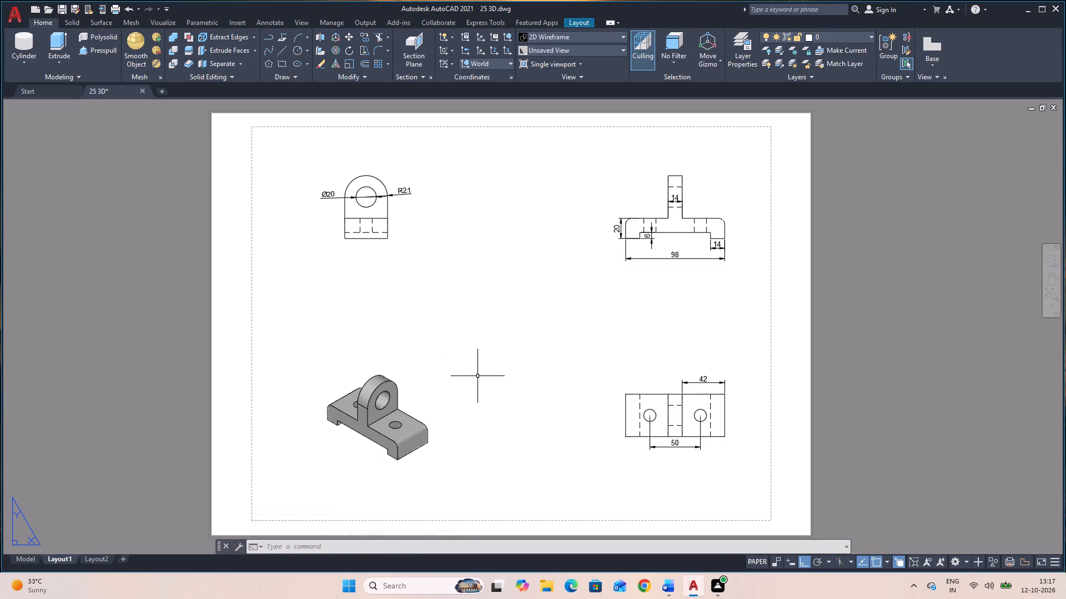
# Add a diameter dimension to each of the two base holes in the top view, placed outside the base's left and right ends.
pyautogui.press('space')
pyautogui.click(646, 409)
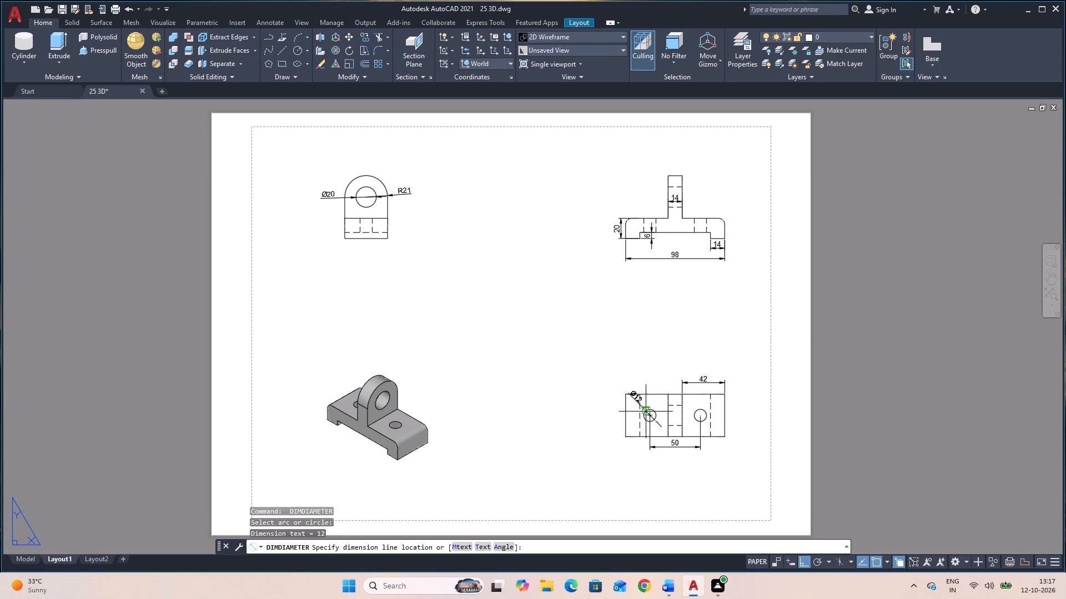
pyautogui.click(596, 415)
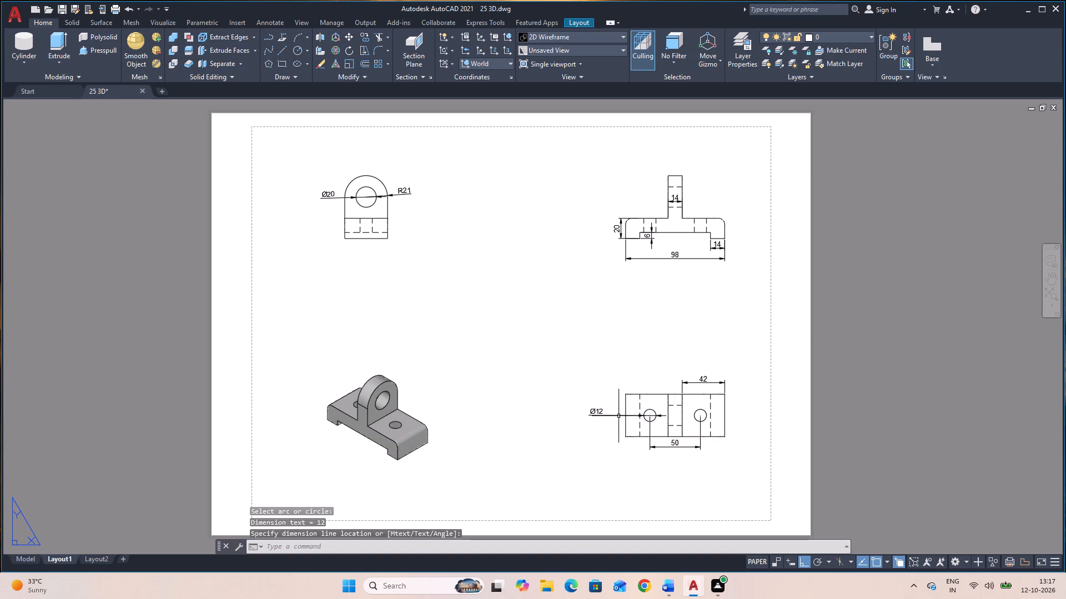
pyautogui.press('space')
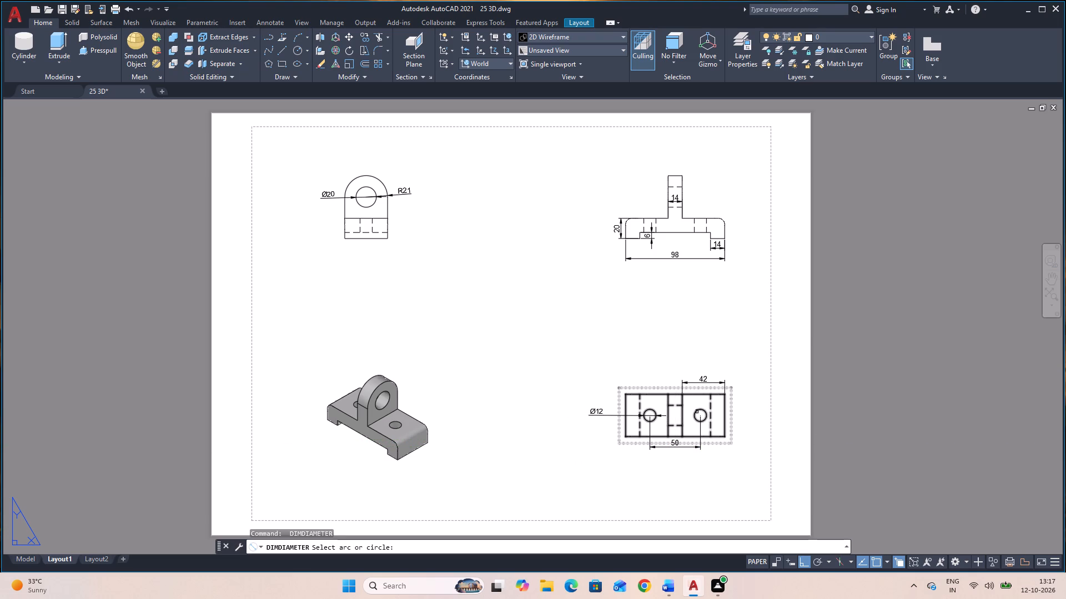
pyautogui.click(698, 409)
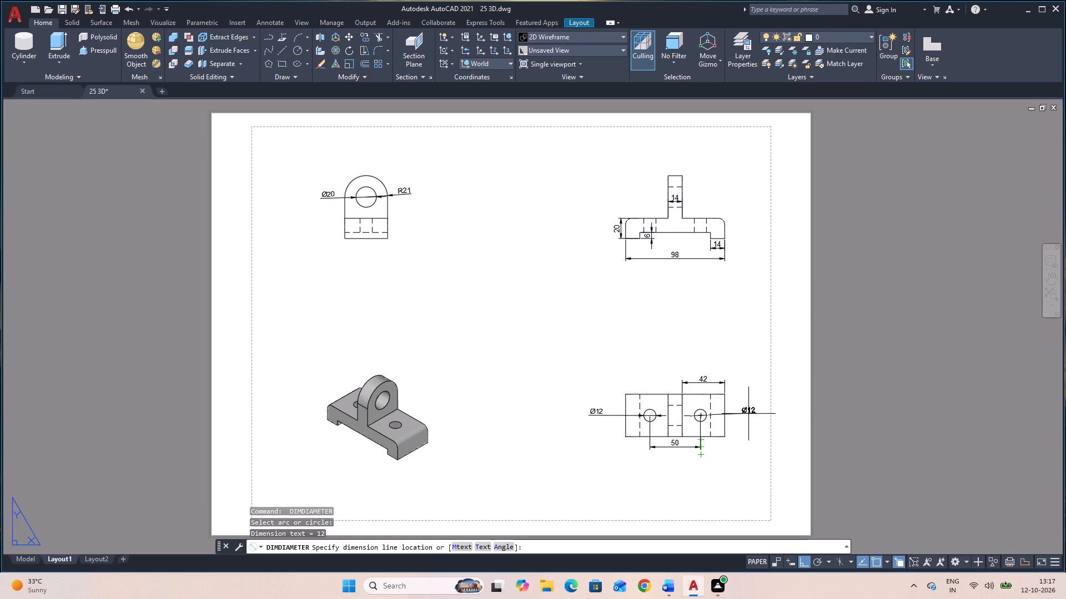
pyautogui.click(748, 416)
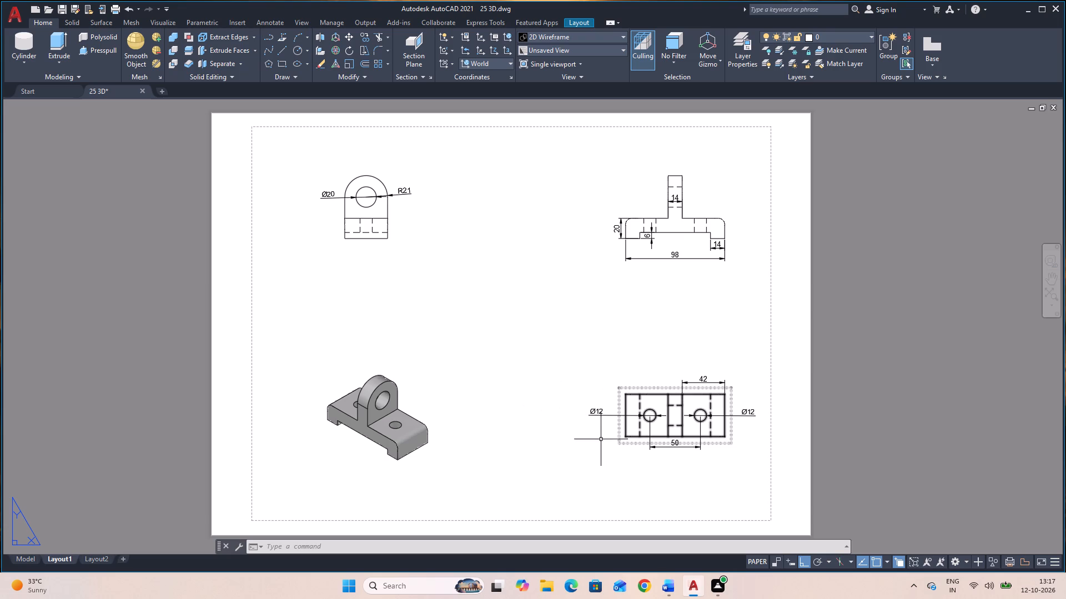
pyautogui.press('space')
pyautogui.press('space')
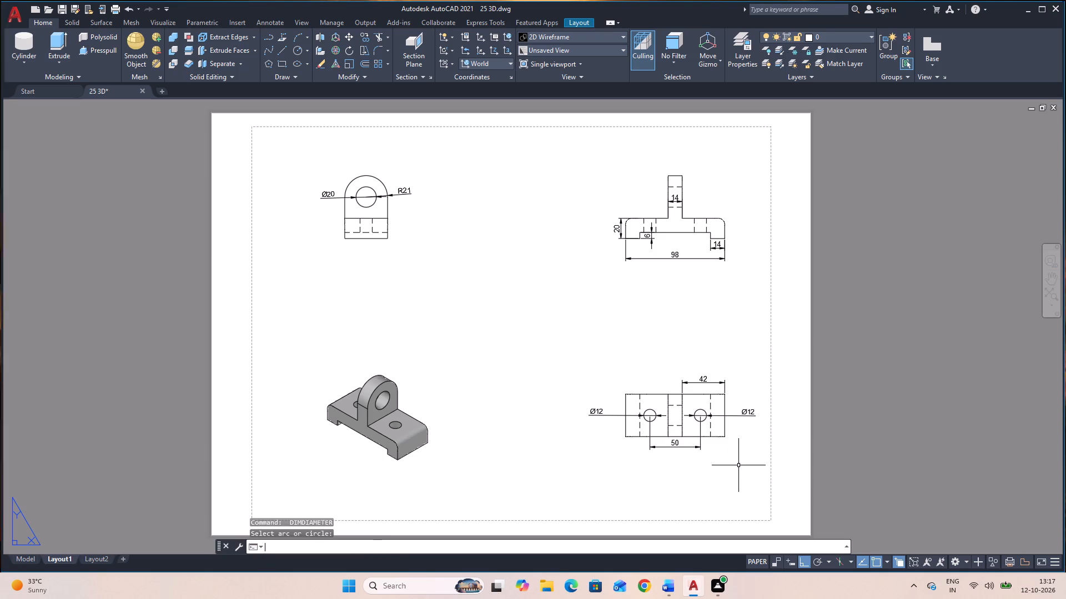
# Add an aligned dimension beyond the top view's right end for the depth of the base.
pyautogui.write('DA')
pyautogui.write('L')
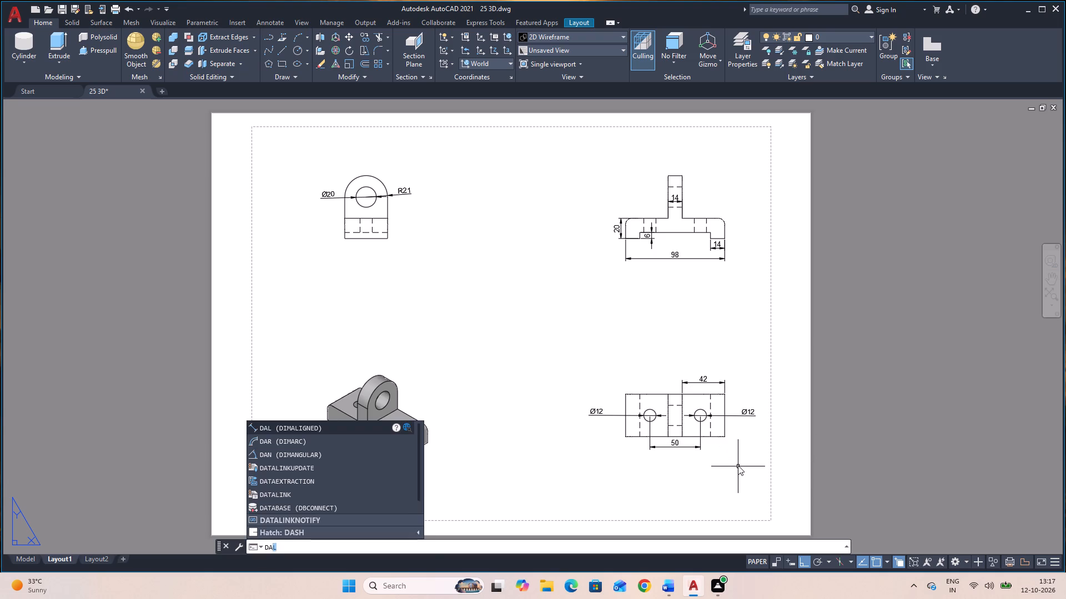
pyautogui.press('space')
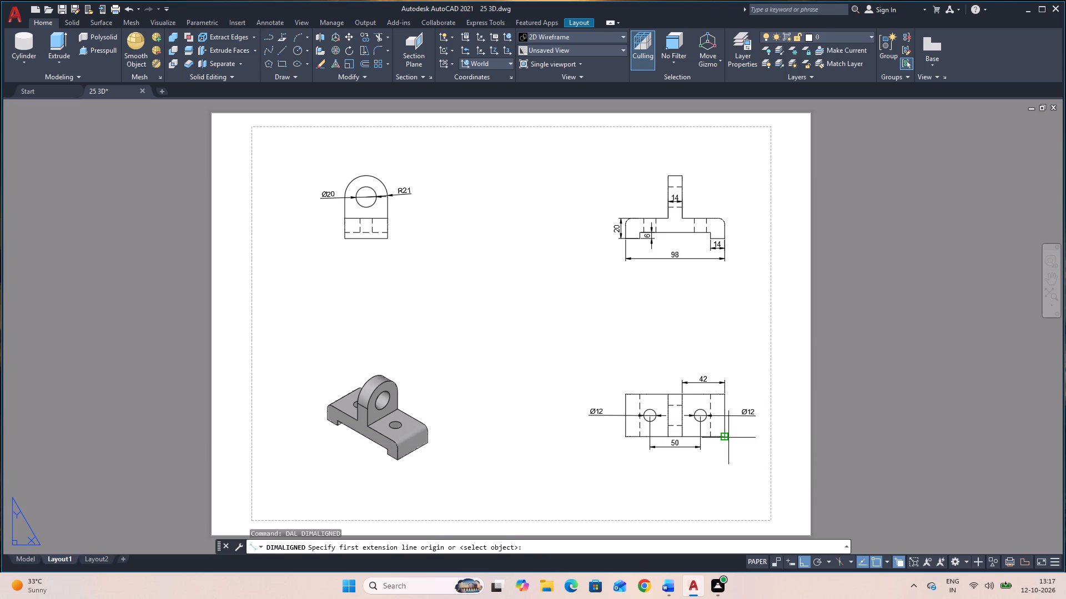
pyautogui.click(728, 438)
pyautogui.click(725, 394)
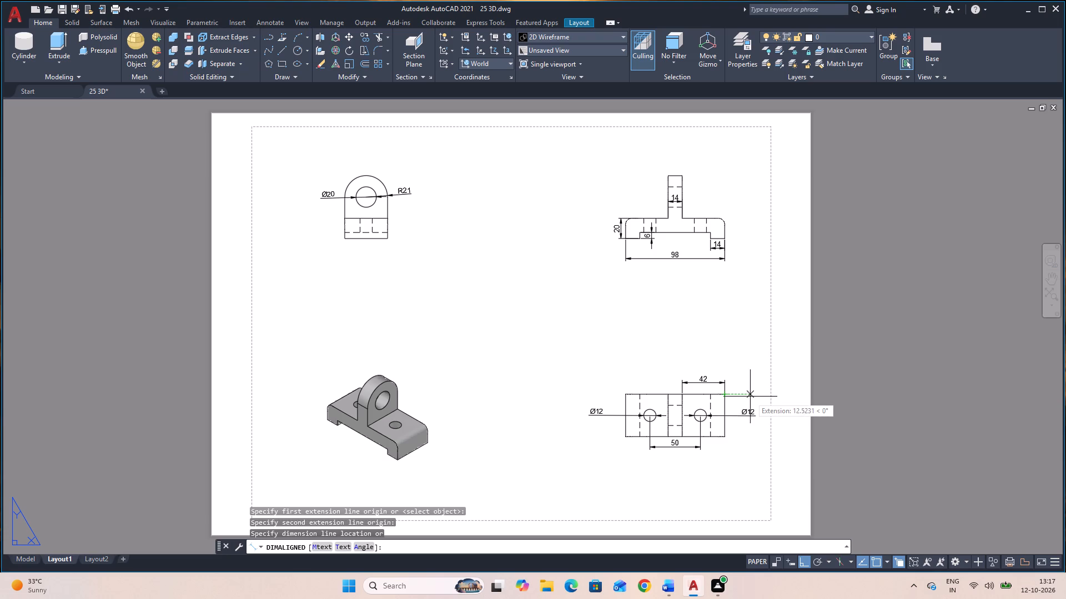
pyautogui.click(765, 395)
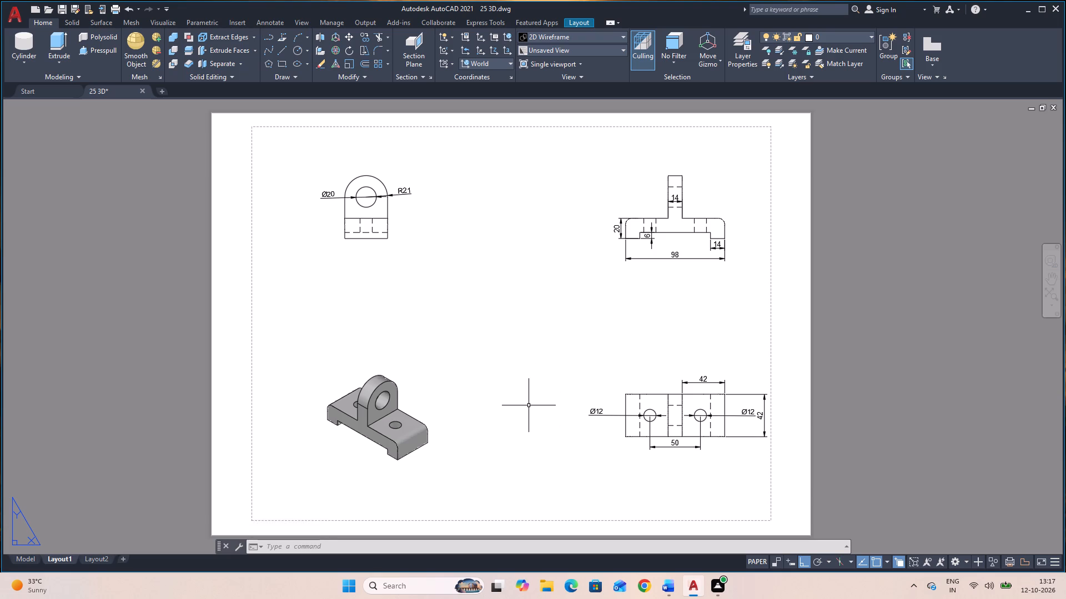
# Set up the Layout1 plot with the DWG To PDF.pc3 plotter and the monochrome.ctb plot style table.
pyautogui.hotkey('ctrl', 'p')
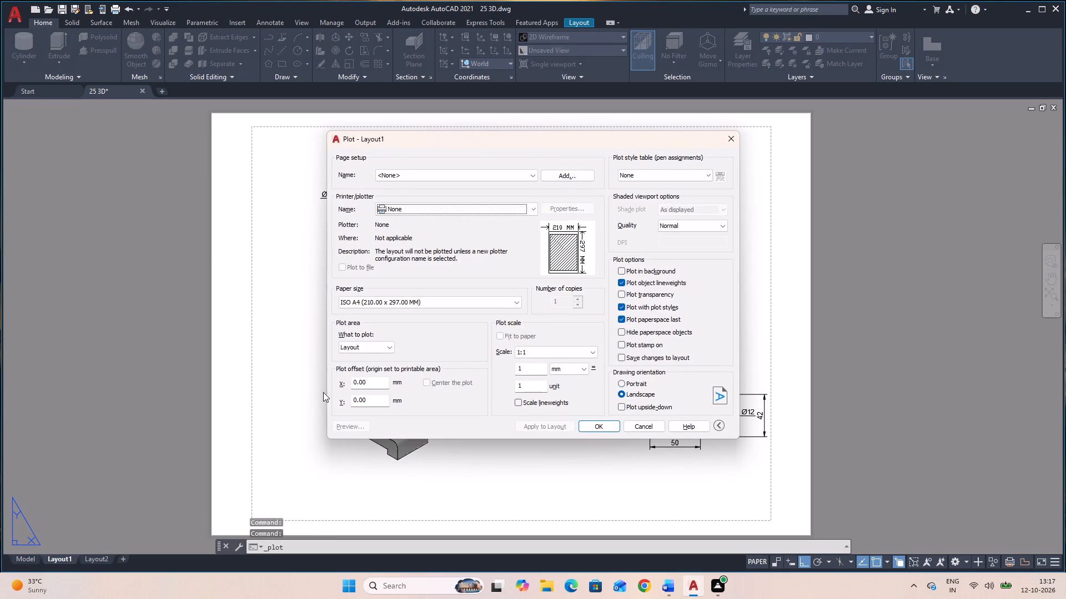
pyautogui.click(485, 210)
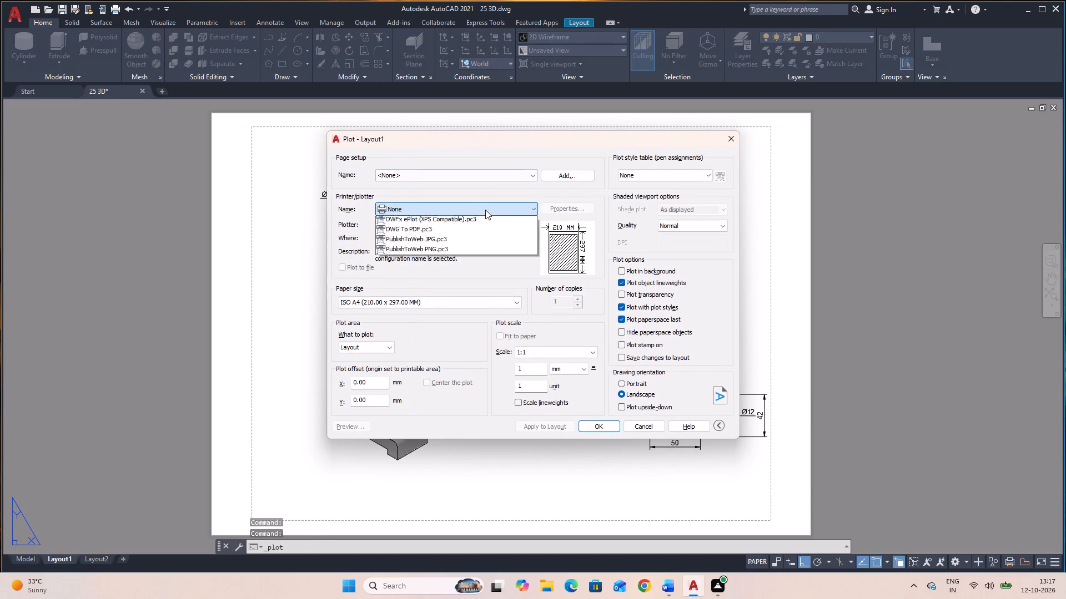
pyautogui.click(475, 329)
pyautogui.click(683, 175)
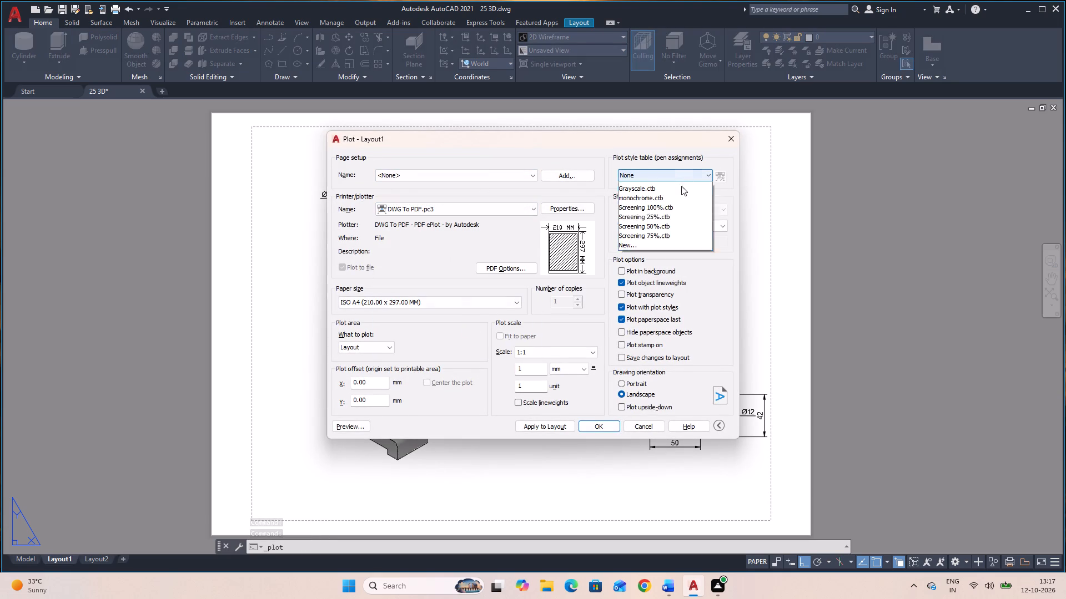
pyautogui.click(663, 230)
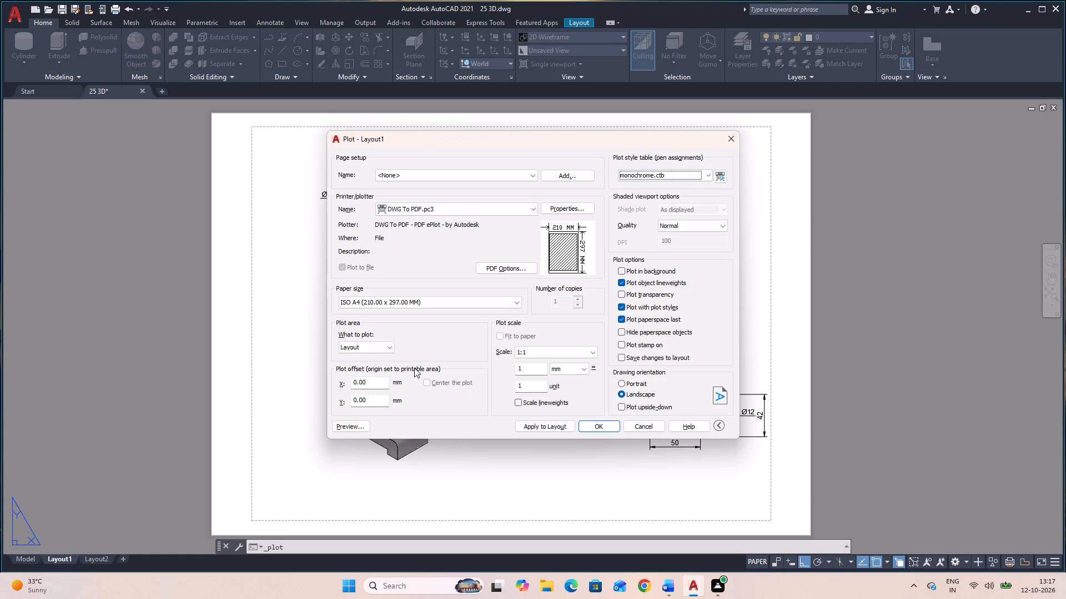
# Set the plot area to a window enclosing the sheet's dashed printable border, and center the plot.
pyautogui.click(373, 338)
pyautogui.click(371, 346)
pyautogui.click(365, 379)
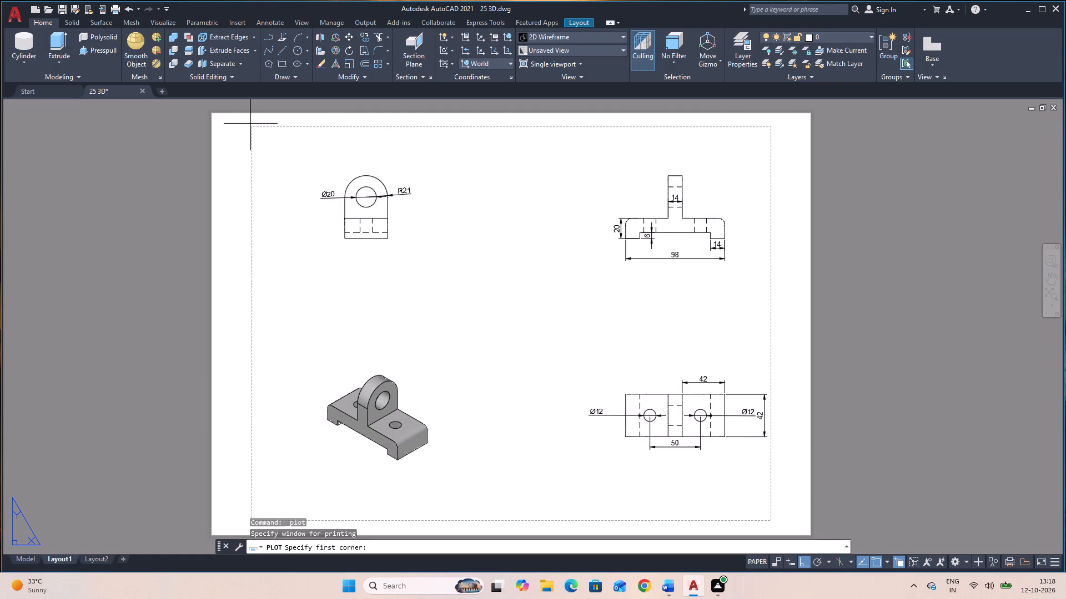
pyautogui.click(248, 124)
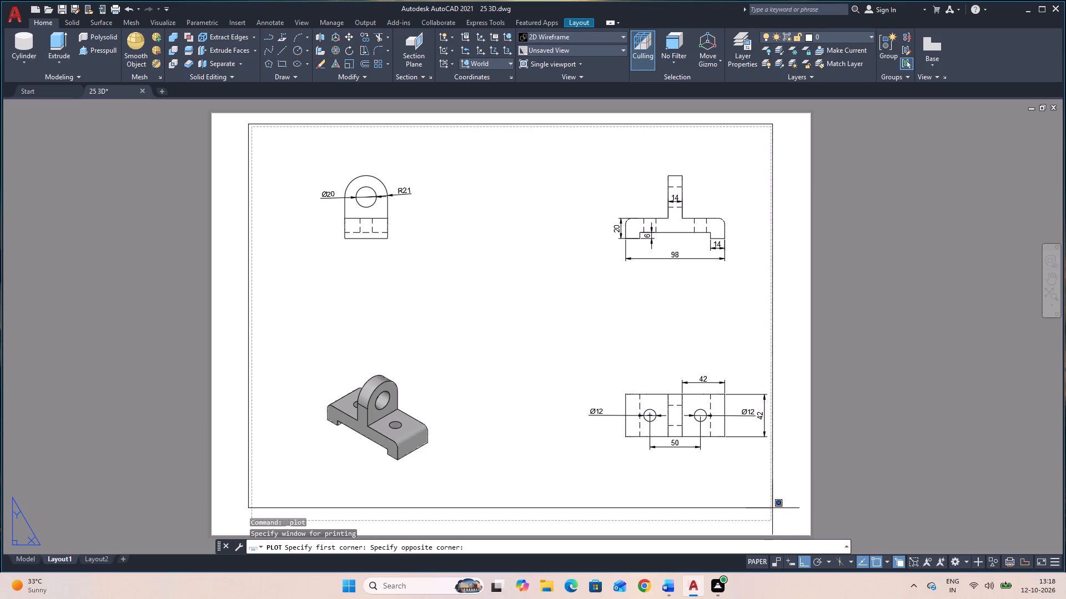
pyautogui.click(774, 524)
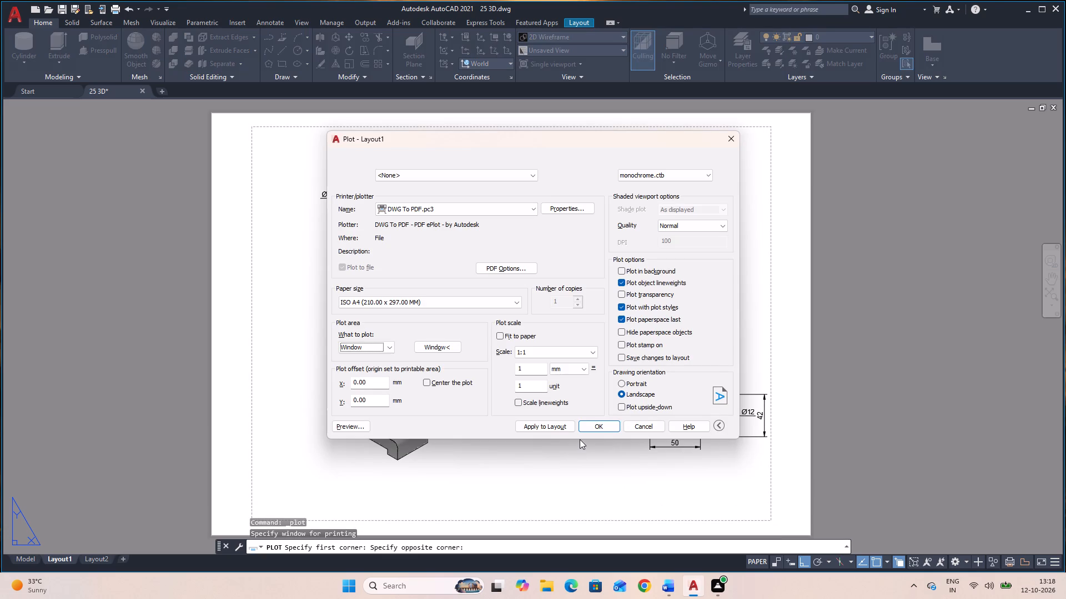
pyautogui.click(445, 383)
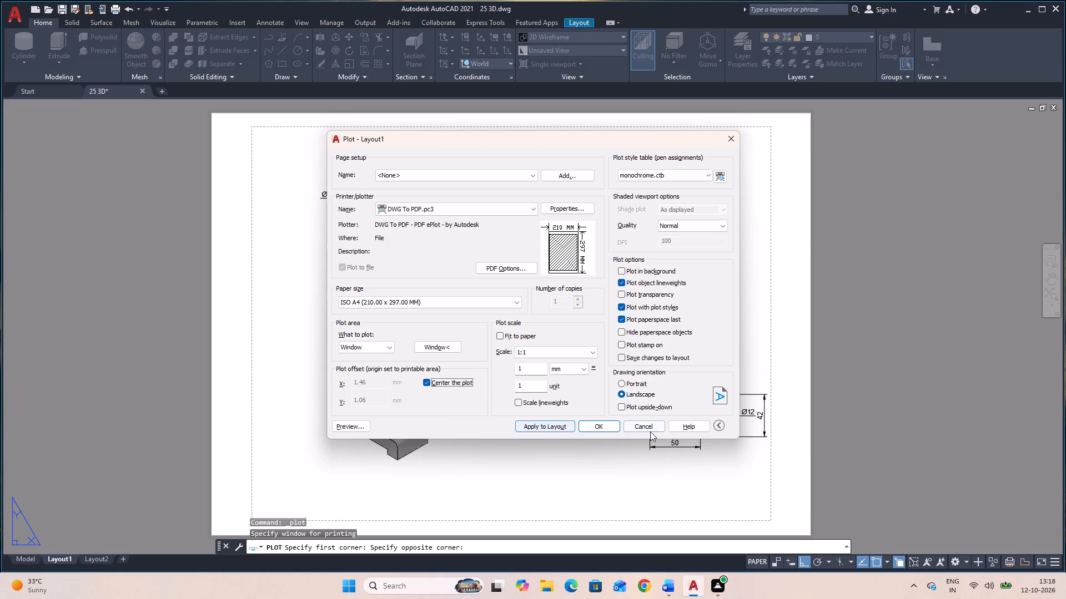
# Plot the sheet to a PDF named 25 3D in Documents, and dismiss the PDF viewer that opens.
pyautogui.click(604, 423)
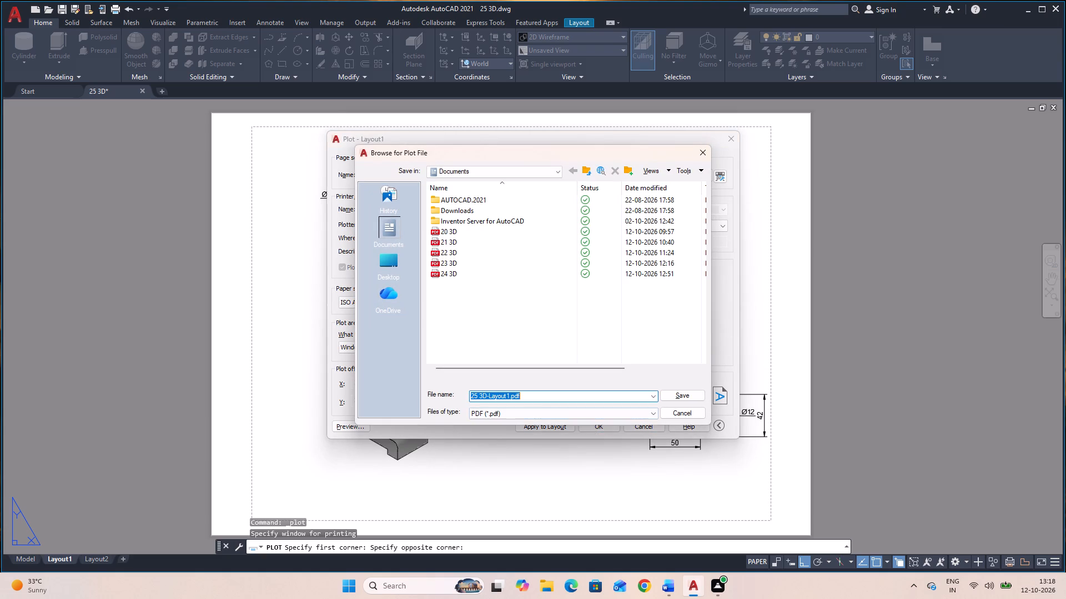
pyautogui.click(537, 399)
pyautogui.press('BackSpace')
pyautogui.press('BackSpace')
pyautogui.press('BackSpace')
pyautogui.press('BackSpace')
pyautogui.press('BackSpace')
pyautogui.press('BackSpace')
pyautogui.press('BackSpace')
pyautogui.press('BackSpace')
pyautogui.press('BackSpace')
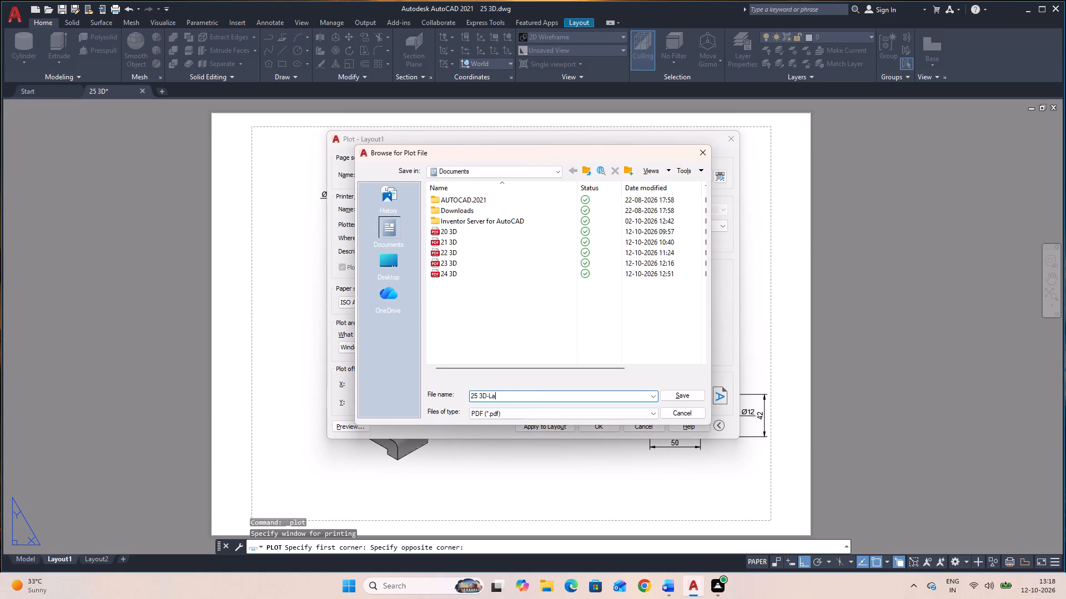
pyautogui.press('BackSpace')
pyautogui.press('BackSpace')
pyautogui.press('BackSpace')
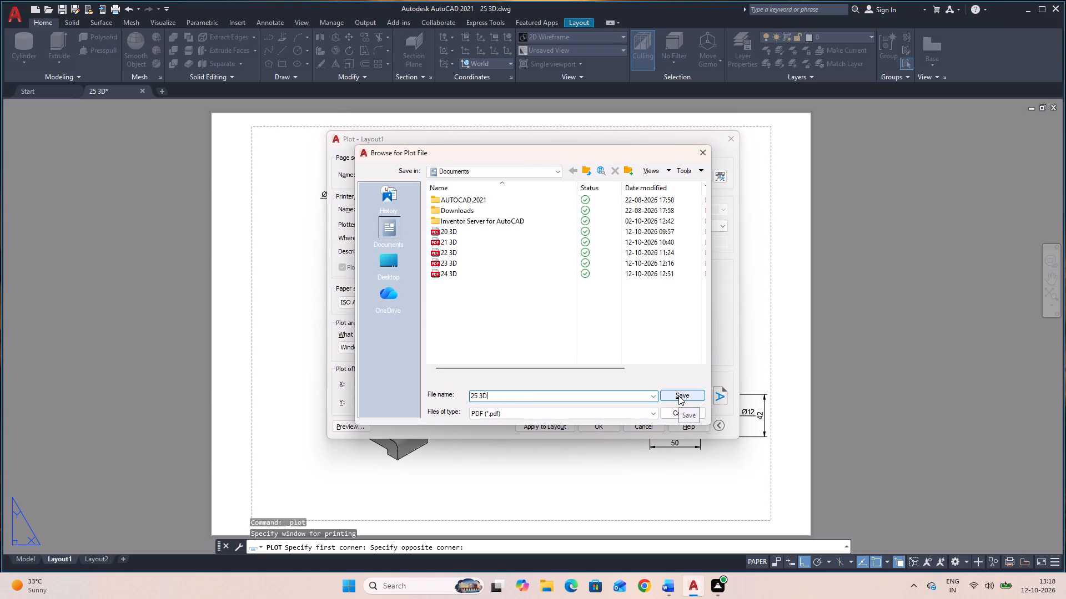
pyautogui.click(679, 395)
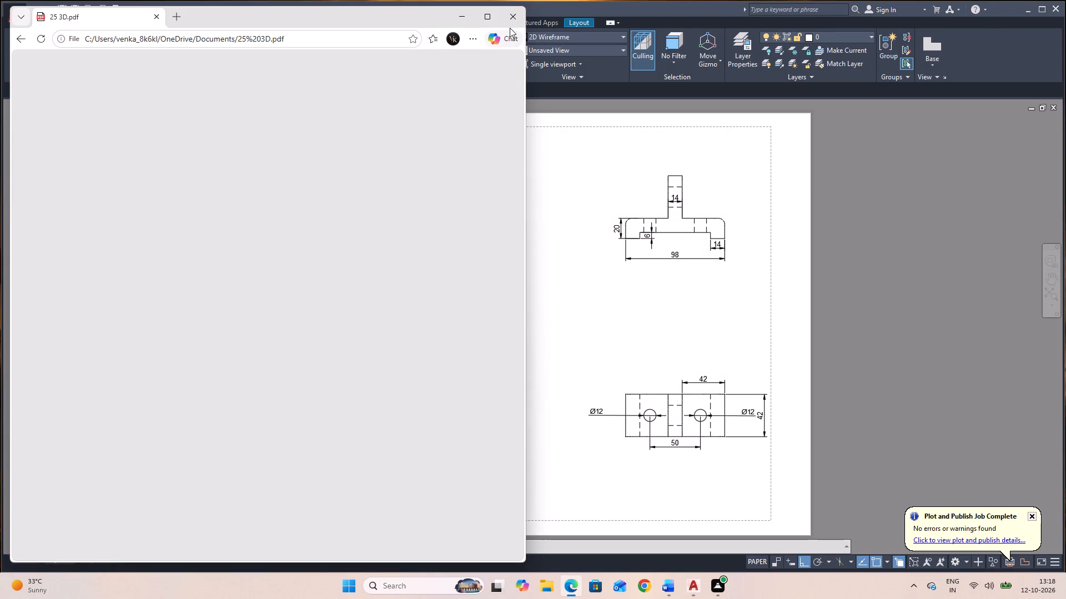
pyautogui.click(504, 18)
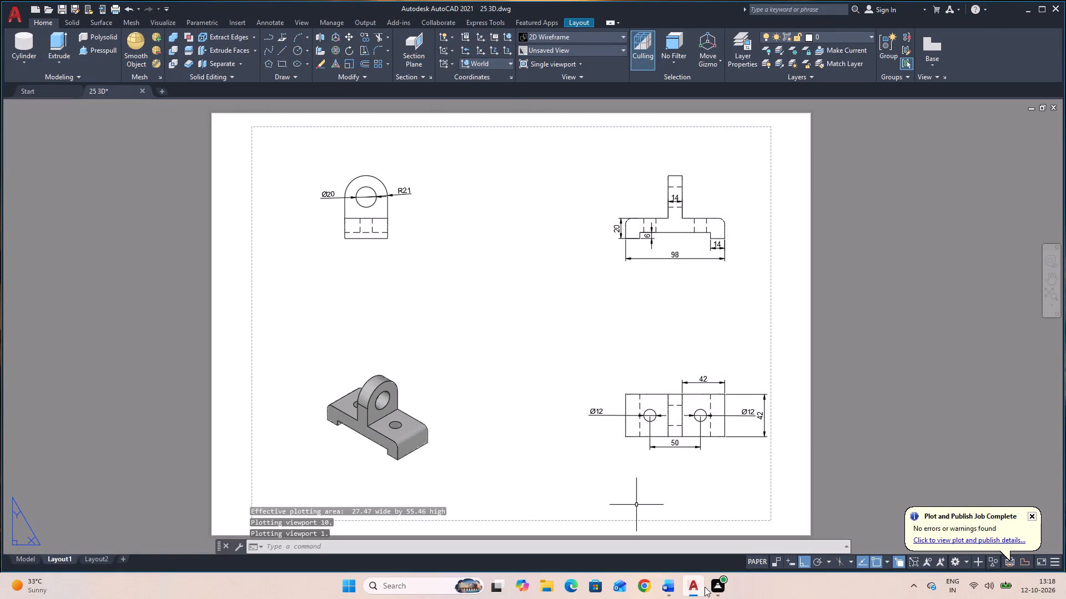